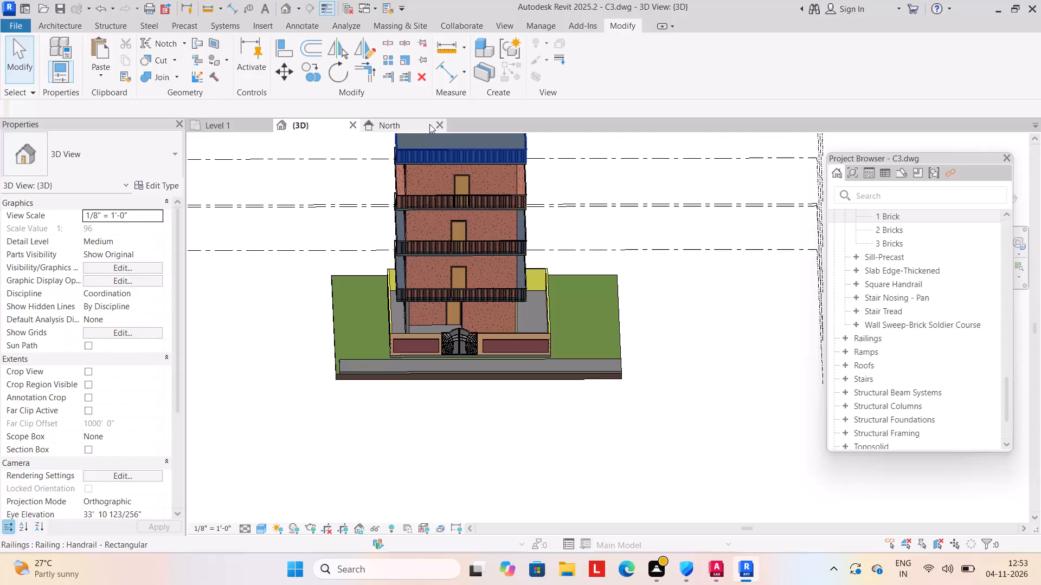
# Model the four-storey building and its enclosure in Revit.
# Close all open views of the C3.dwg project without saving its changes.
pyautogui.click(439, 125)
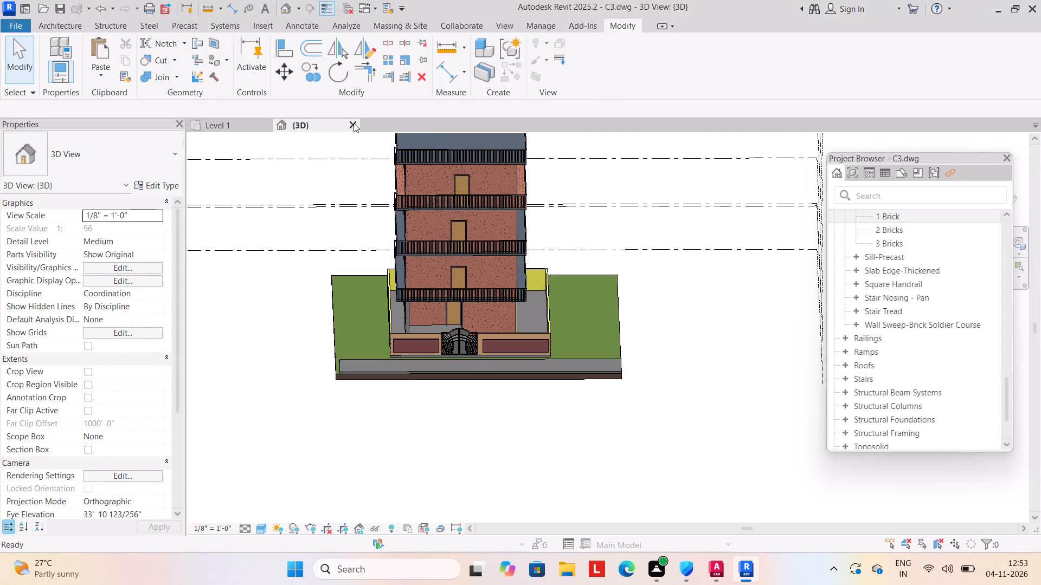
pyautogui.click(354, 123)
pyautogui.click(267, 128)
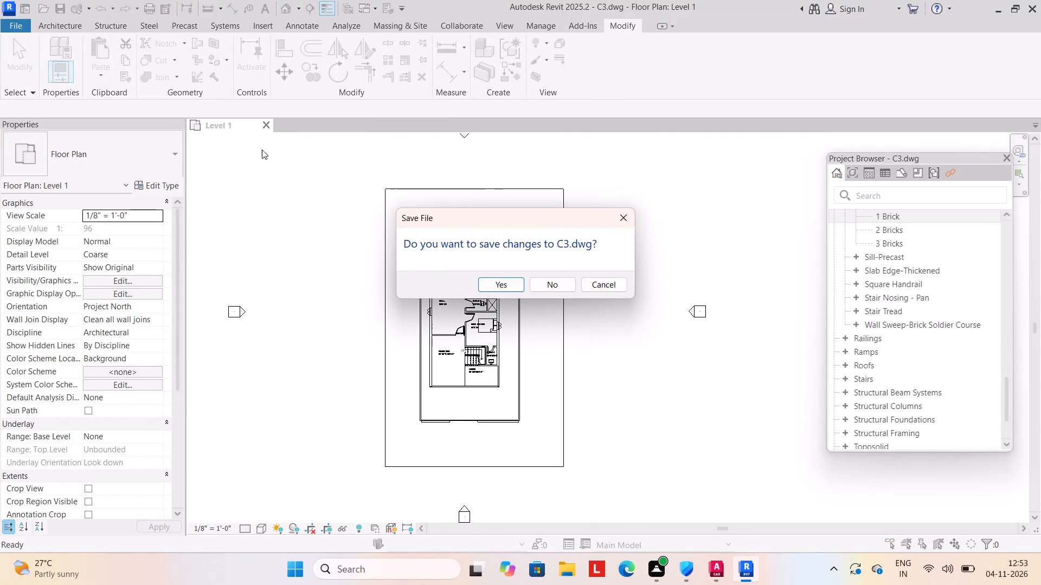
pyautogui.click(538, 283)
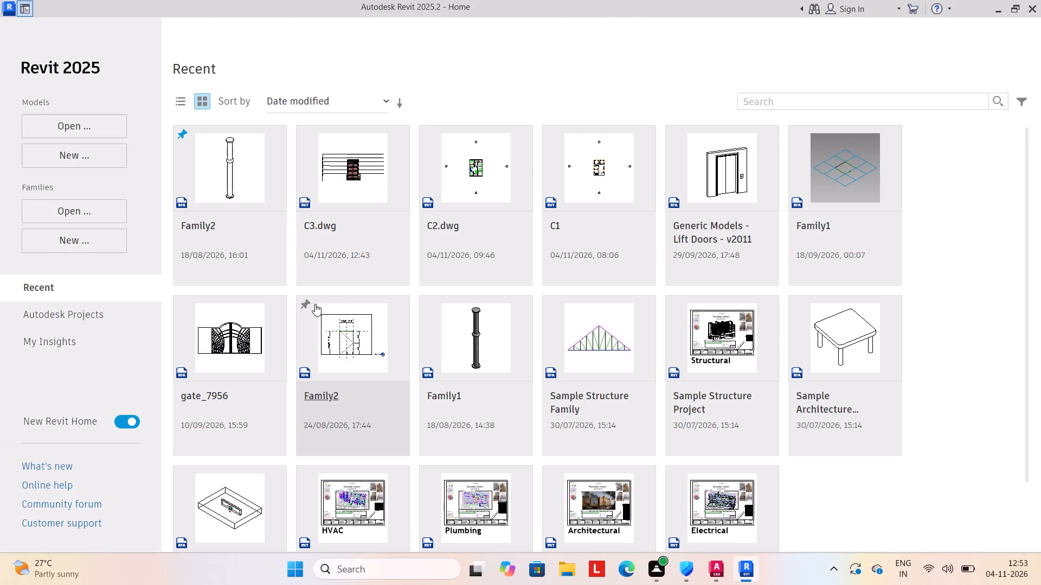
# Create a new project from the default.rte template in the English-Imperial folder.
pyautogui.click(89, 156)
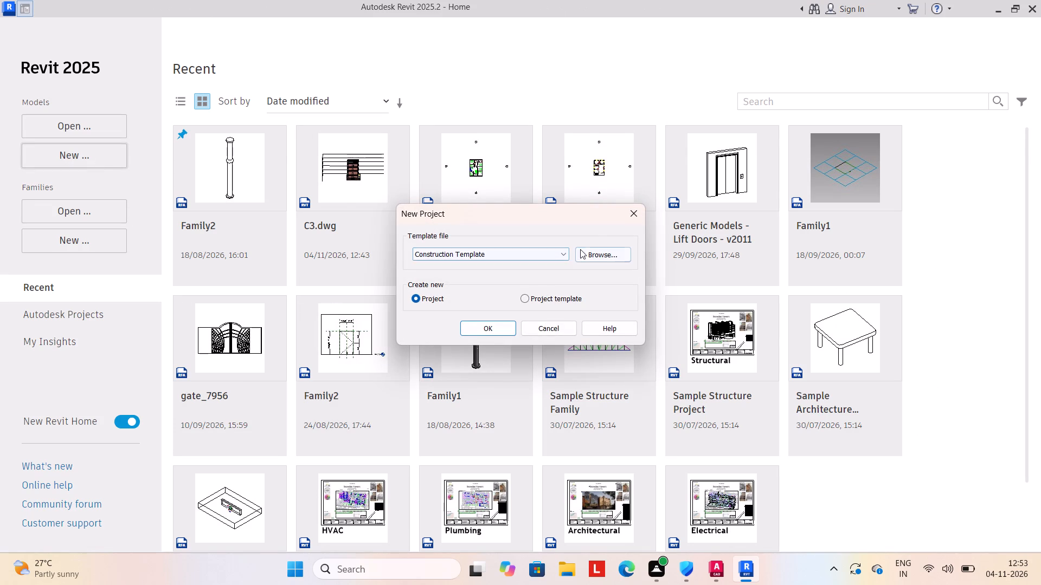
pyautogui.click(596, 249)
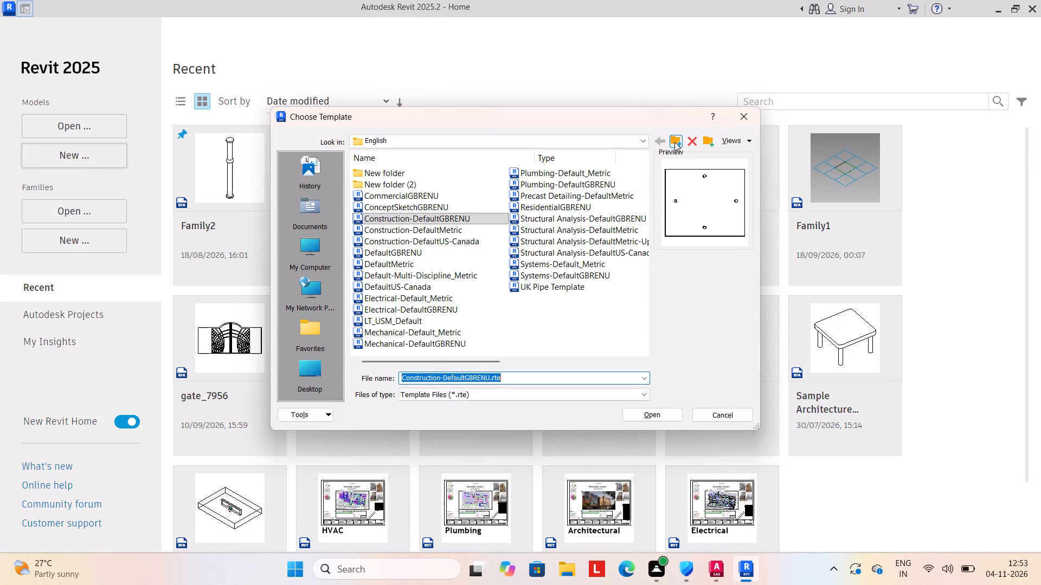
pyautogui.click(674, 142)
pyautogui.doubleClick(427, 207)
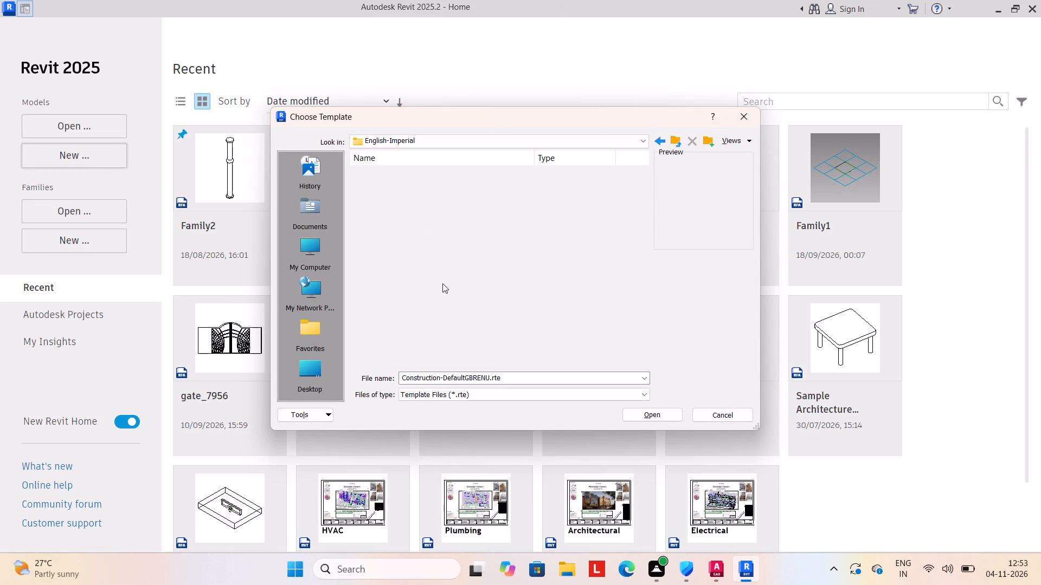
pyautogui.doubleClick(435, 194)
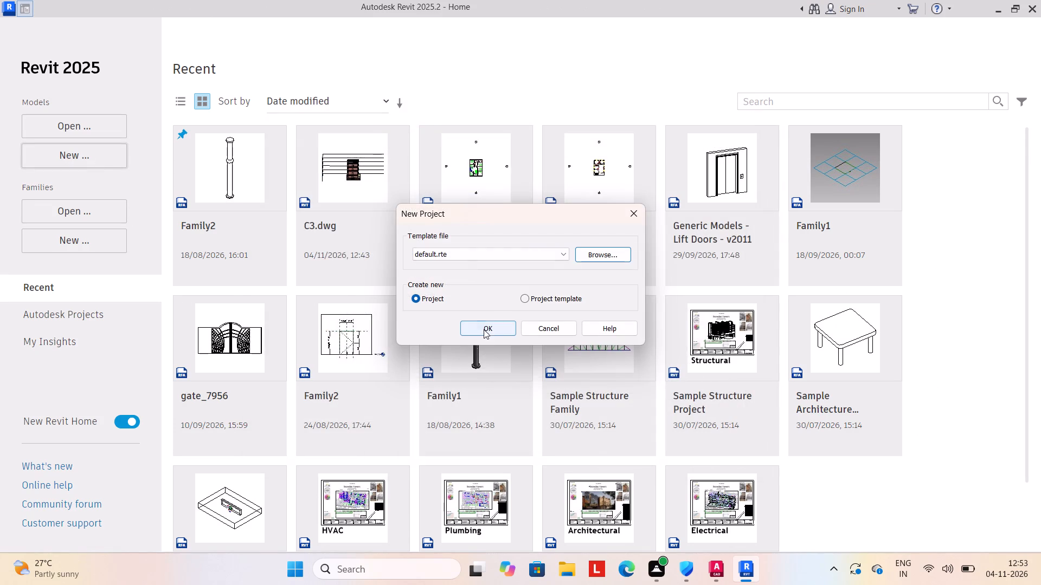
pyautogui.click(484, 330)
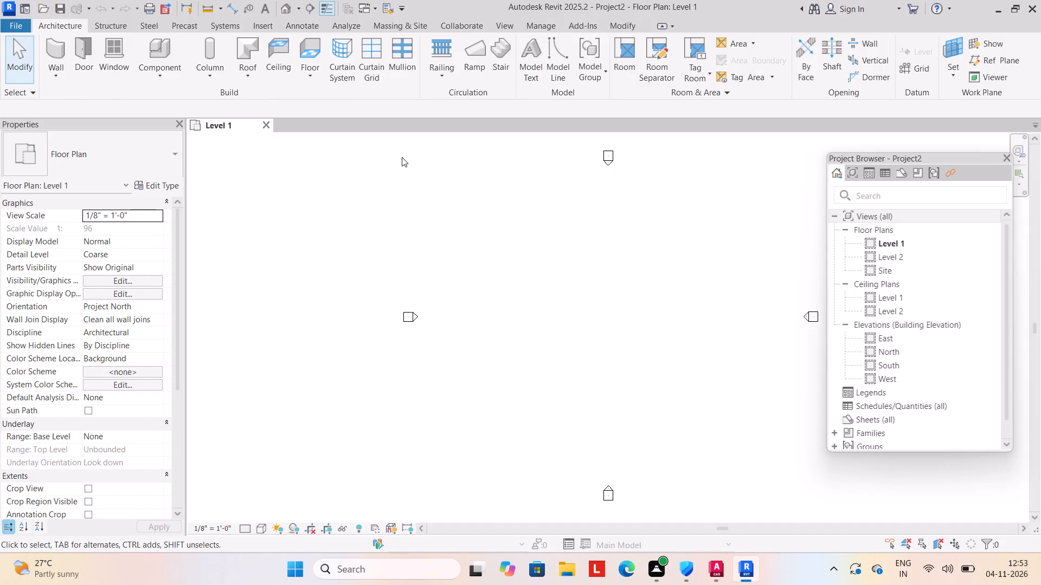
# Link the C4 DWG drawing from the Desktop into the Level 1 floor plan.
pyautogui.click(268, 28)
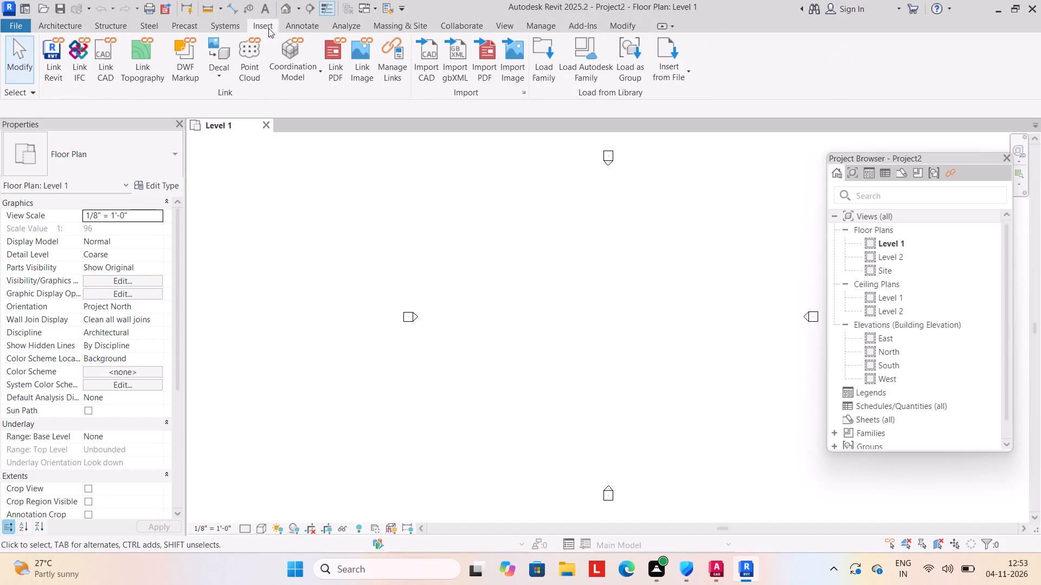
pyautogui.click(99, 68)
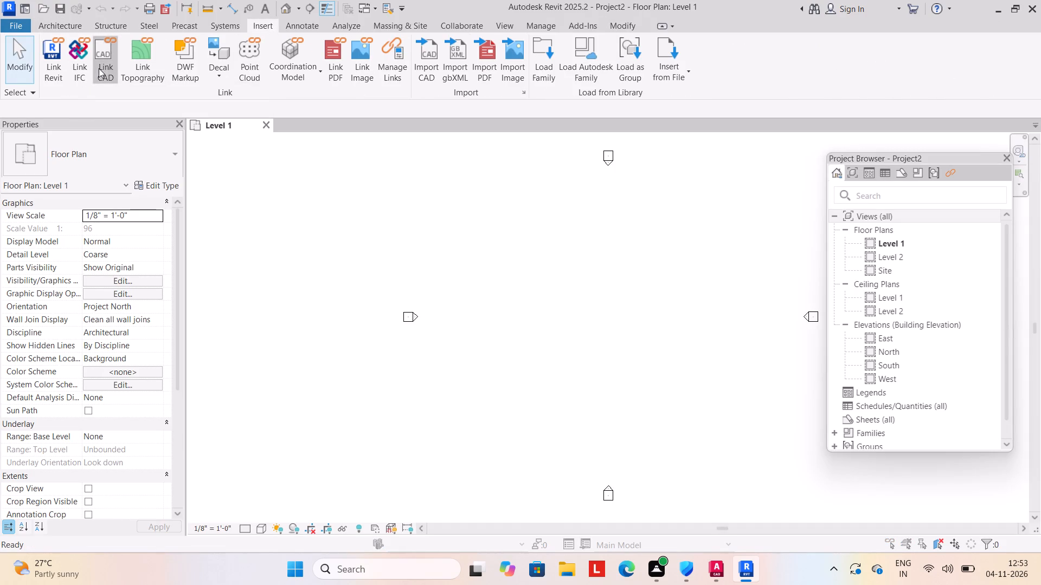
pyautogui.click(317, 346)
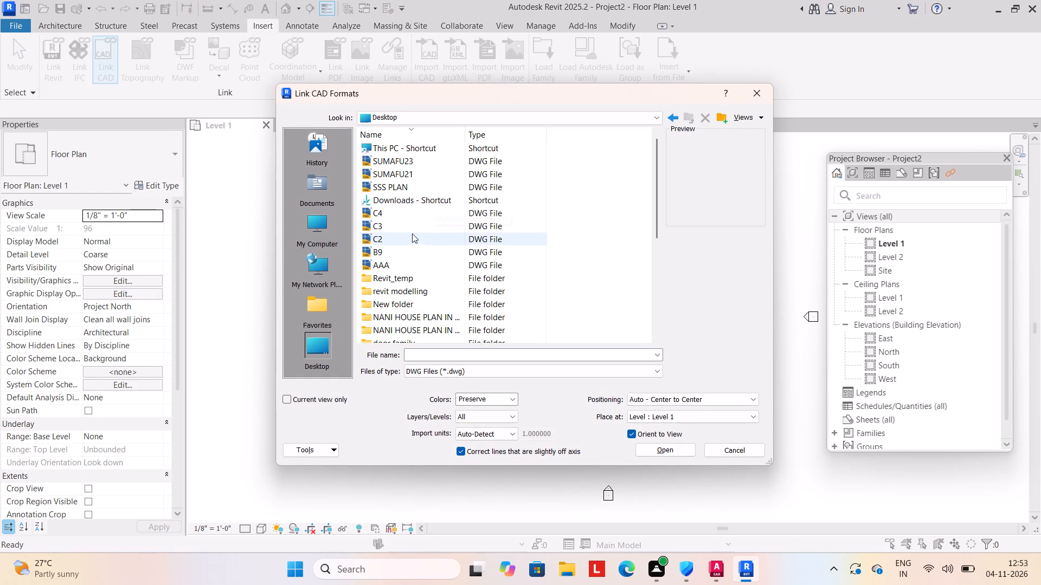
pyautogui.click(416, 216)
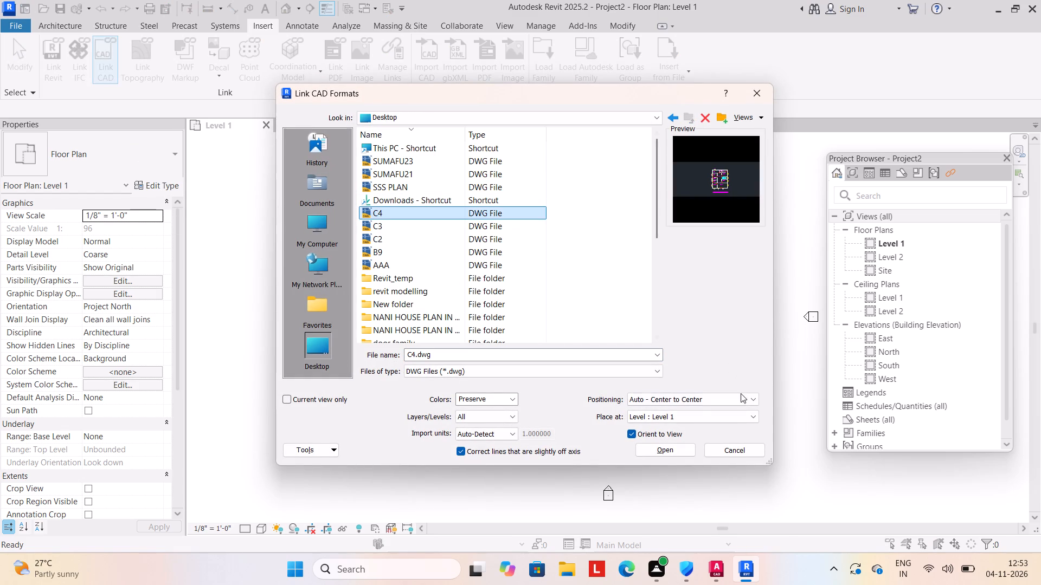
pyautogui.click(752, 400)
pyautogui.click(700, 409)
pyautogui.click(671, 452)
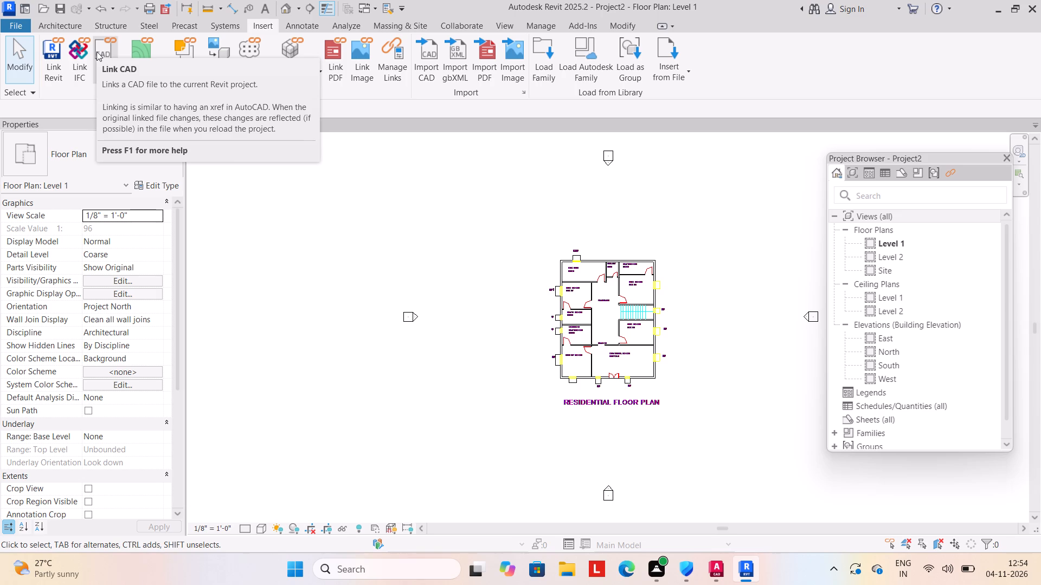
# Start an architectural wall and duplicate Generic - 8" as type WALL9" with a 9" thick structure layer.
pyautogui.click(50, 23)
pyautogui.click(55, 77)
pyautogui.click(68, 102)
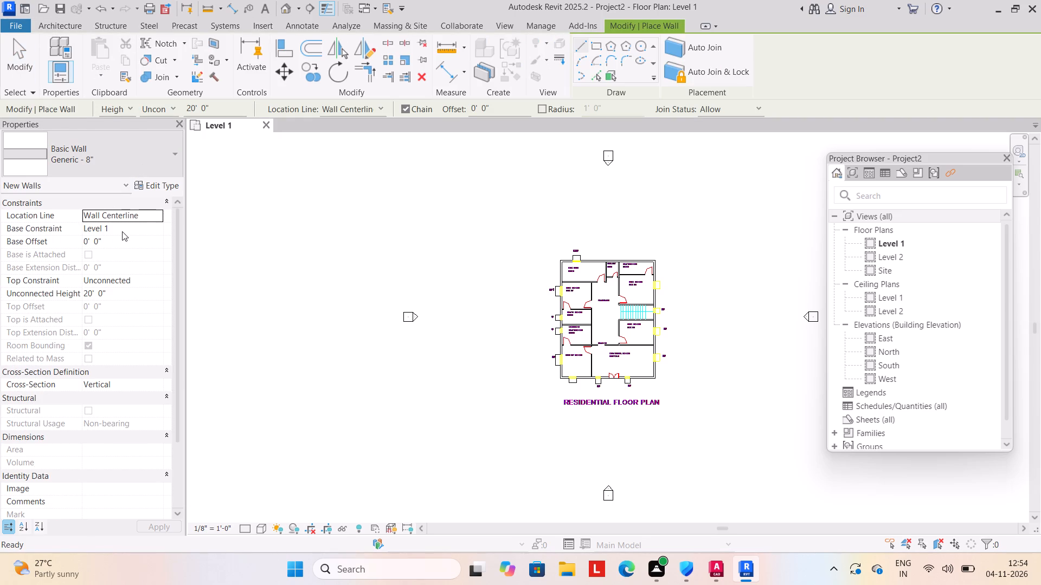
pyautogui.click(172, 183)
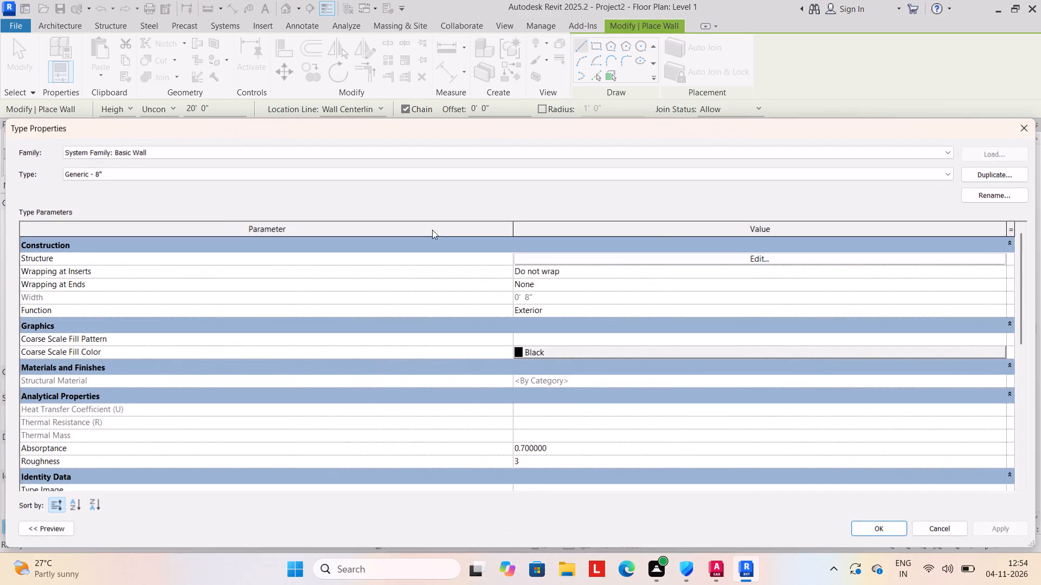
pyautogui.click(975, 172)
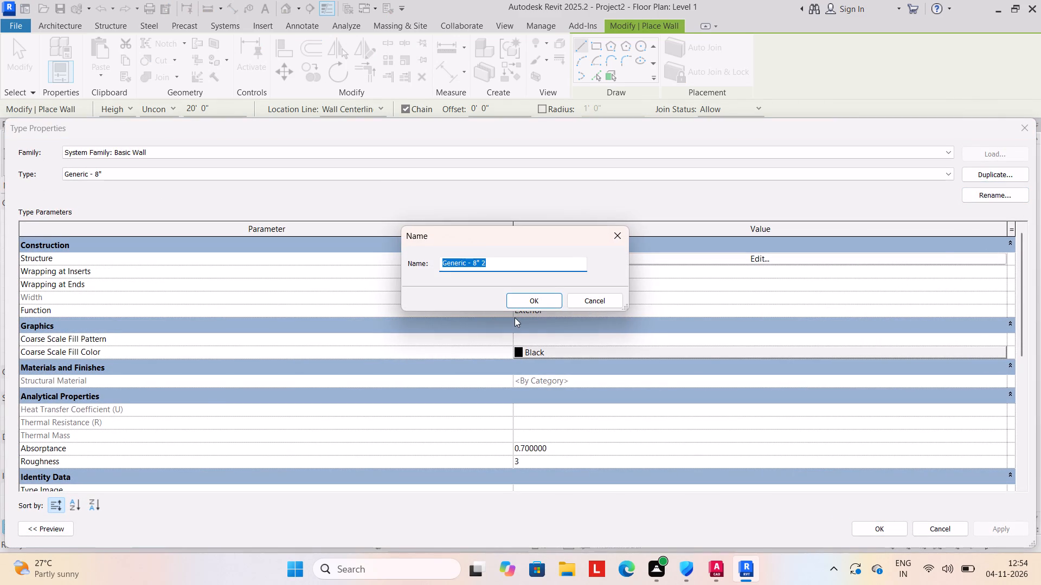
pyautogui.write('WA')
pyautogui.write('LL')
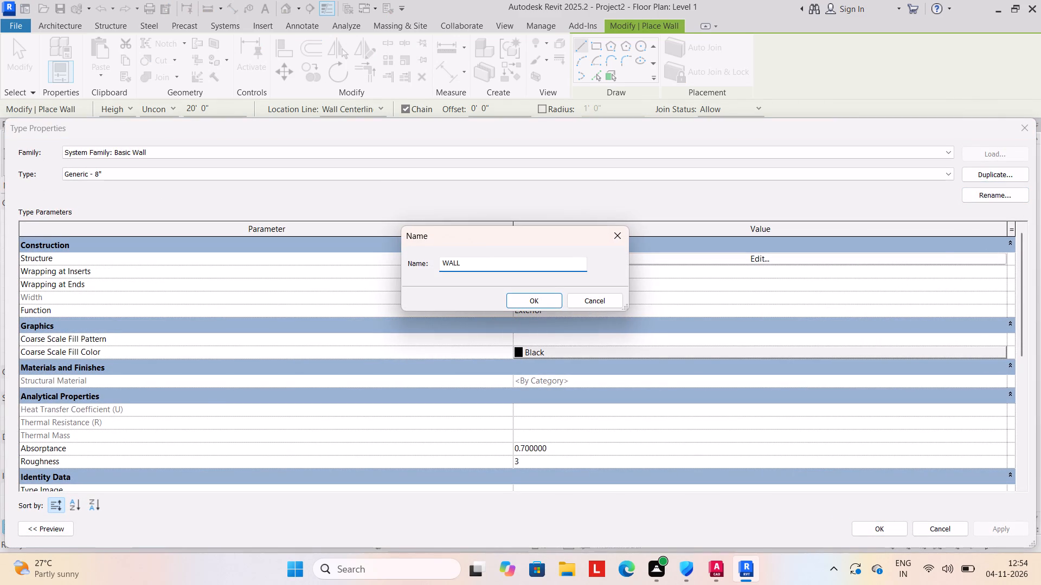
pyautogui.write('9"')
pyautogui.click(546, 296)
pyautogui.click(696, 259)
pyautogui.click(497, 258)
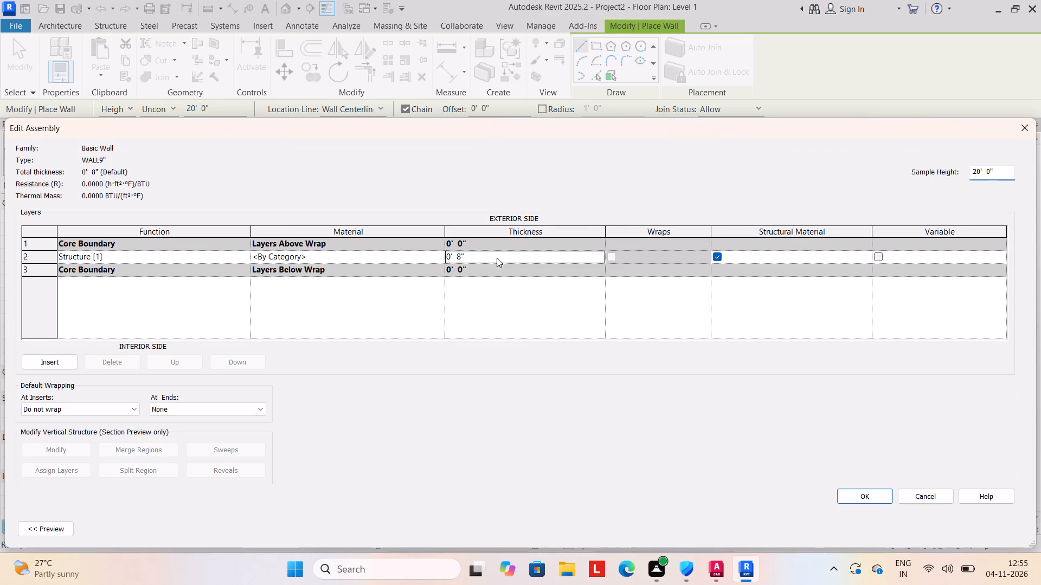
pyautogui.write('9"')
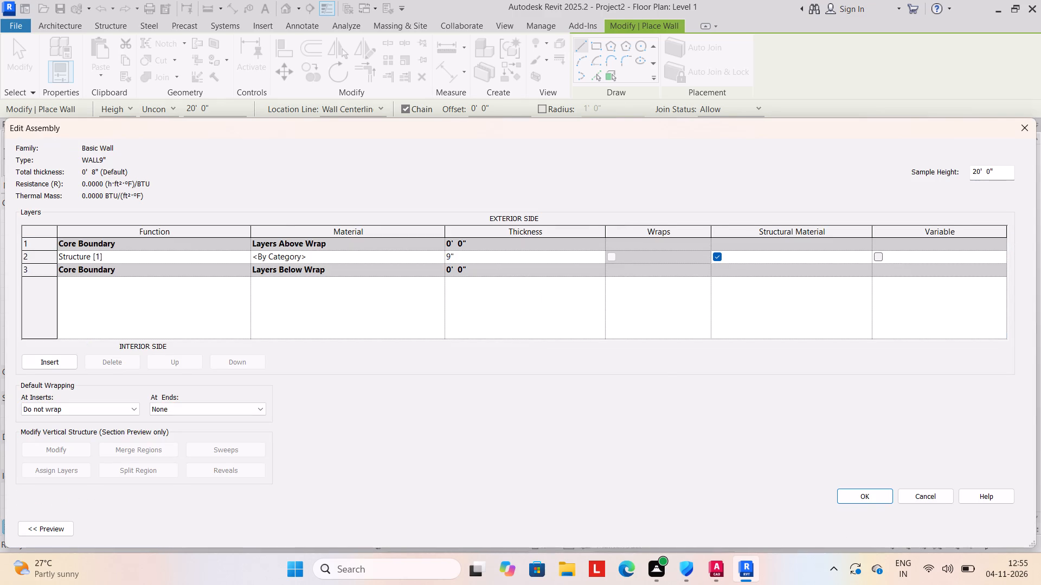
pyautogui.click(861, 498)
pyautogui.click(1011, 531)
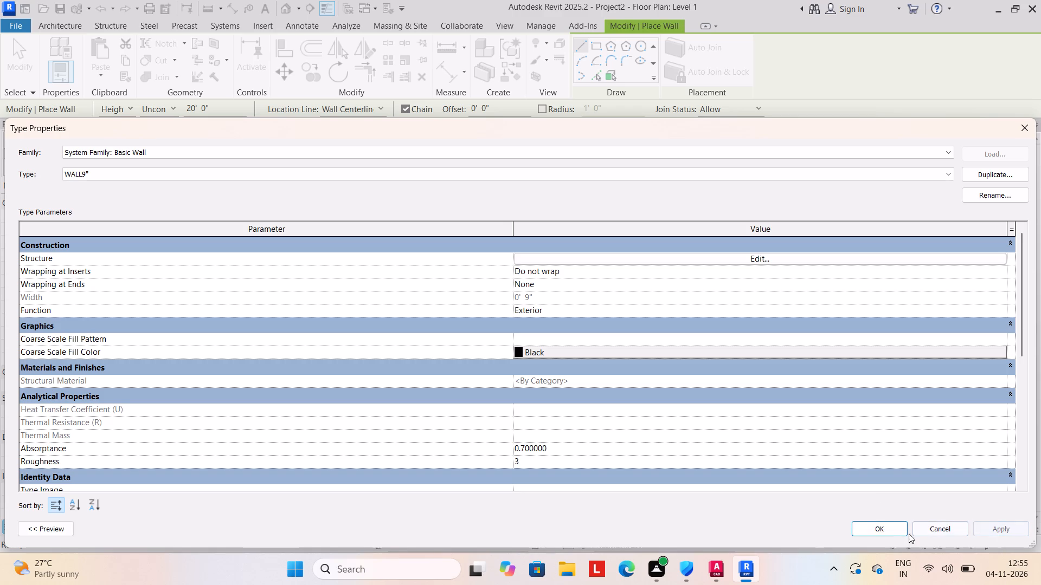
pyautogui.click(874, 526)
# Duplicate the WALL9" type as WALL4.5" and set its structure layer thickness to 4.5".
pyautogui.click(162, 187)
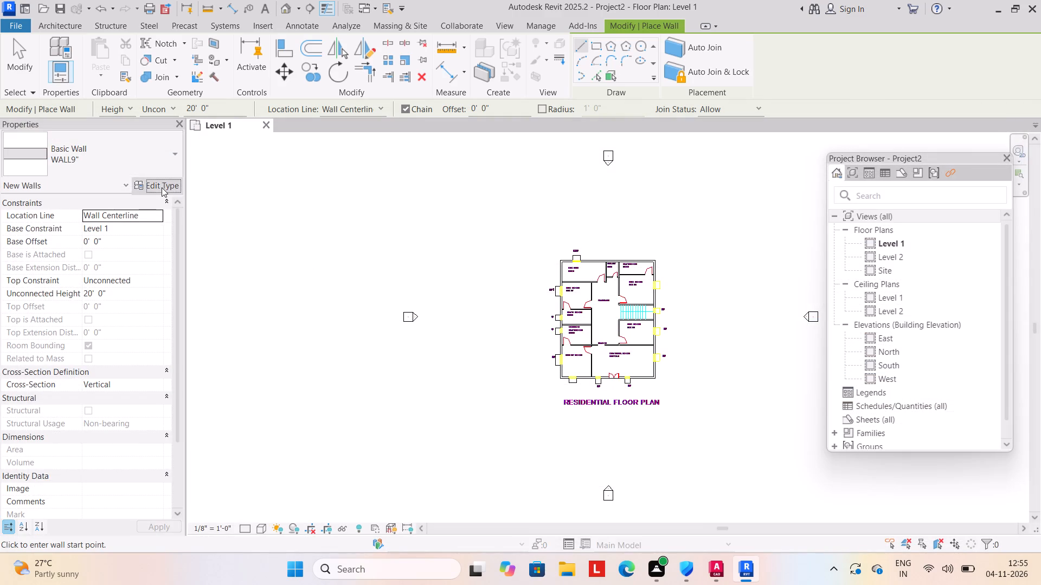
pyautogui.click(1004, 171)
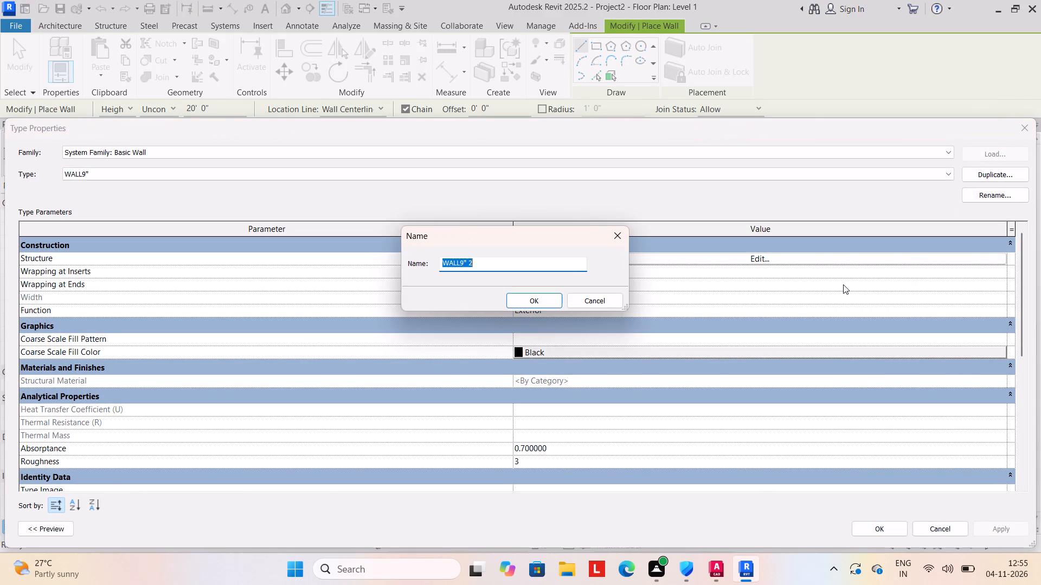
pyautogui.write('WALL4.5"')
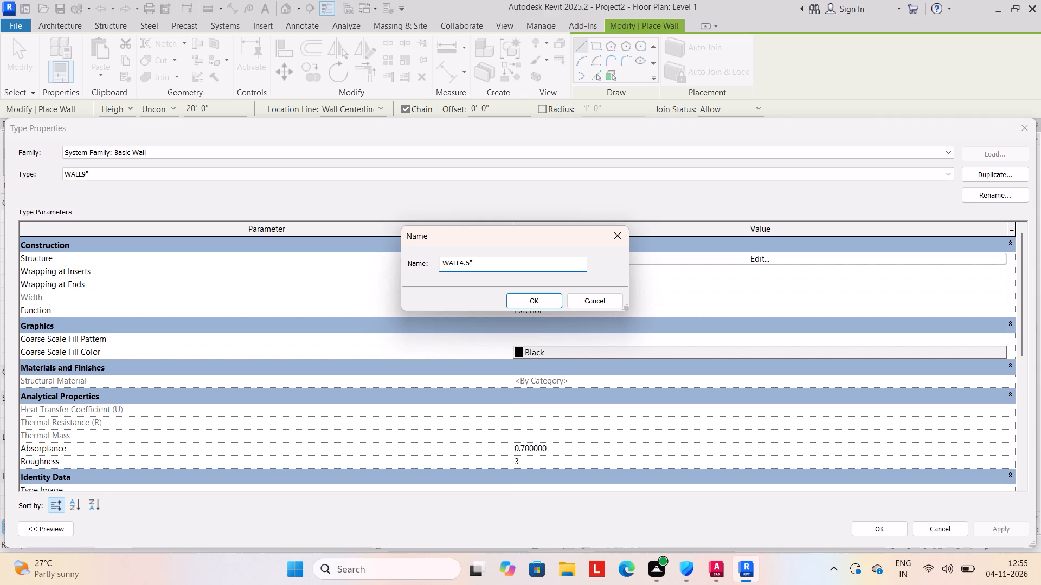
pyautogui.click(528, 301)
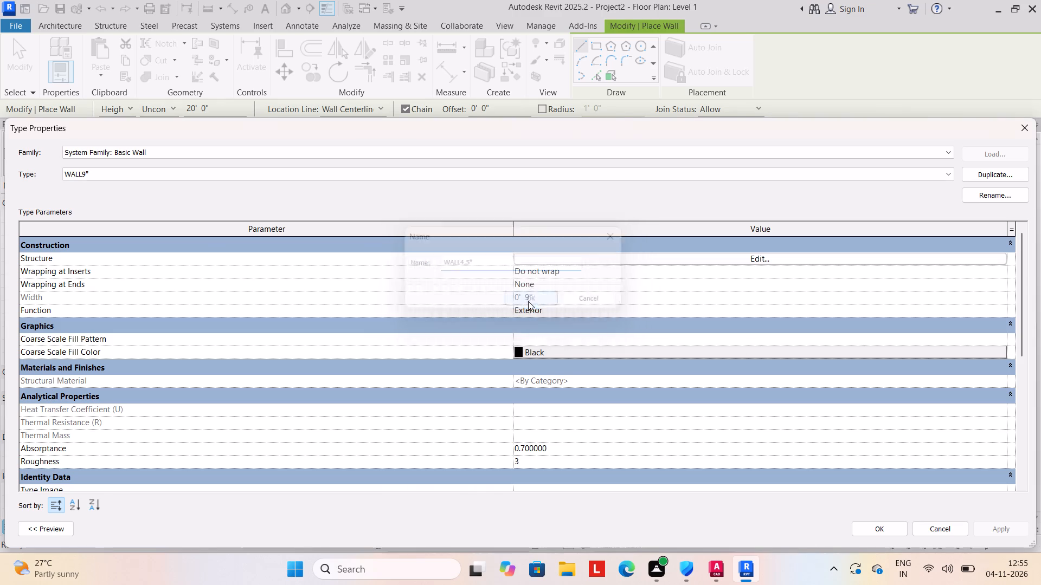
pyautogui.click(717, 262)
pyautogui.click(513, 251)
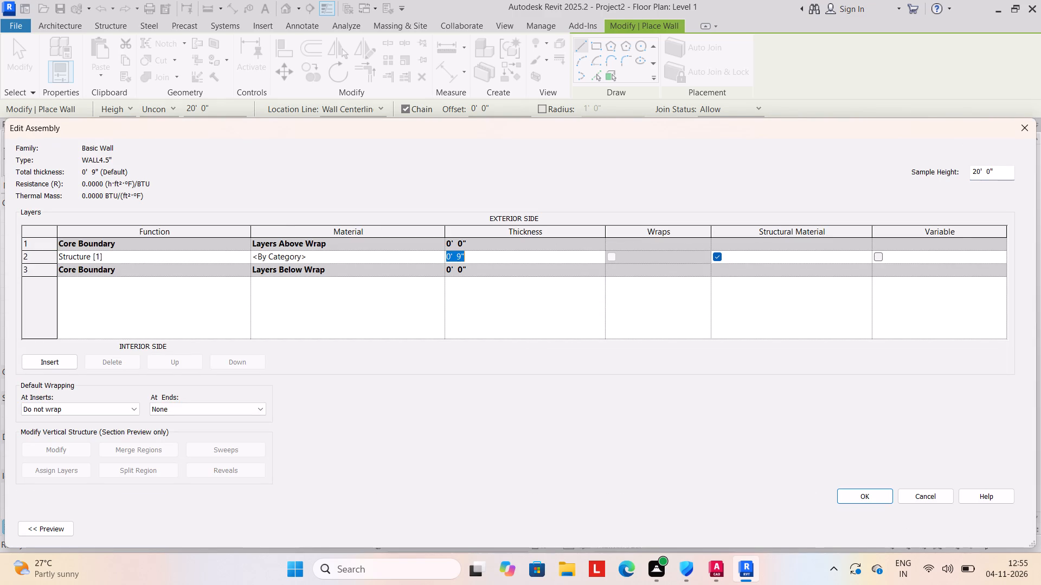
pyautogui.write('4.5"')
pyautogui.click(871, 490)
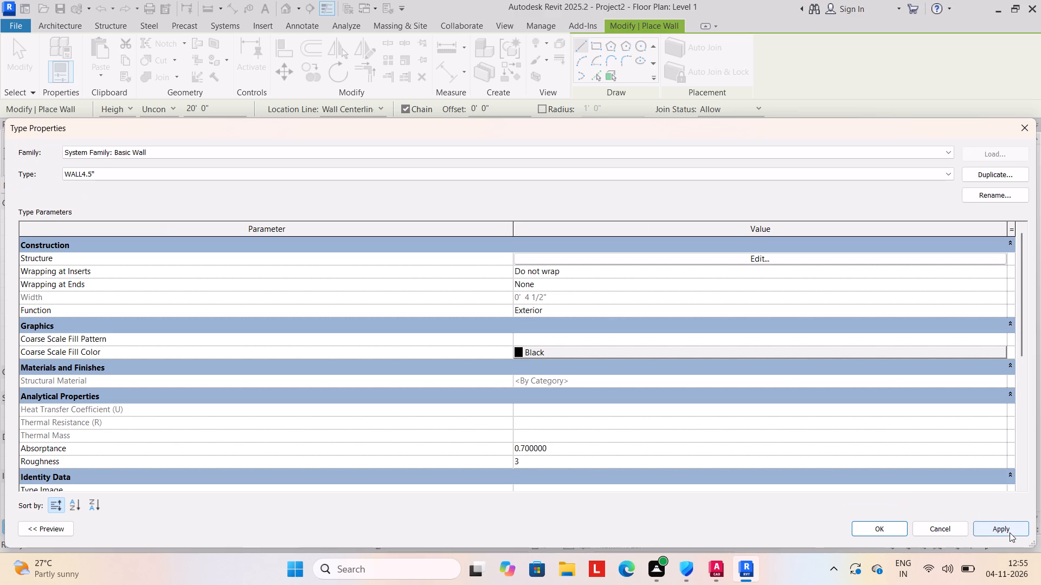
pyautogui.click(1010, 532)
pyautogui.click(890, 525)
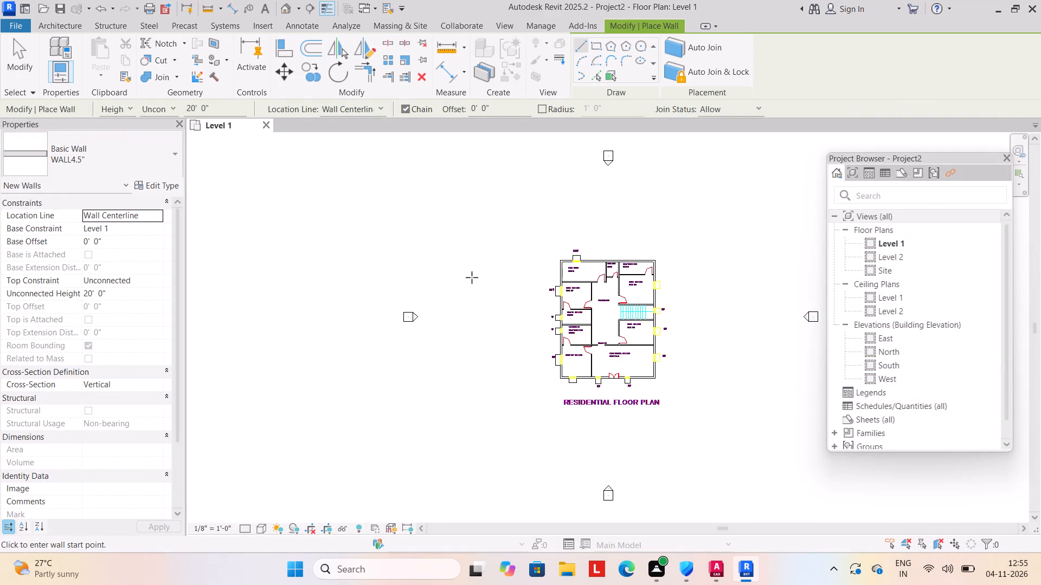
# Set the new walls' location line to Finish Face: Interior and their unconnected height to 10'.
pyautogui.click(155, 216)
pyautogui.click(143, 262)
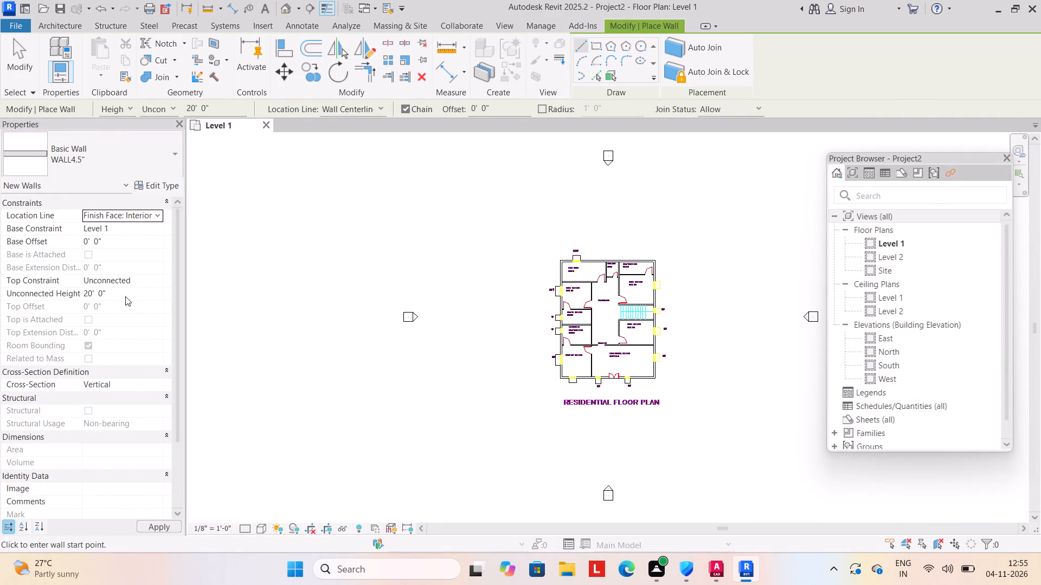
pyautogui.click(125, 296)
pyautogui.write("10'")
pyautogui.press('Return')
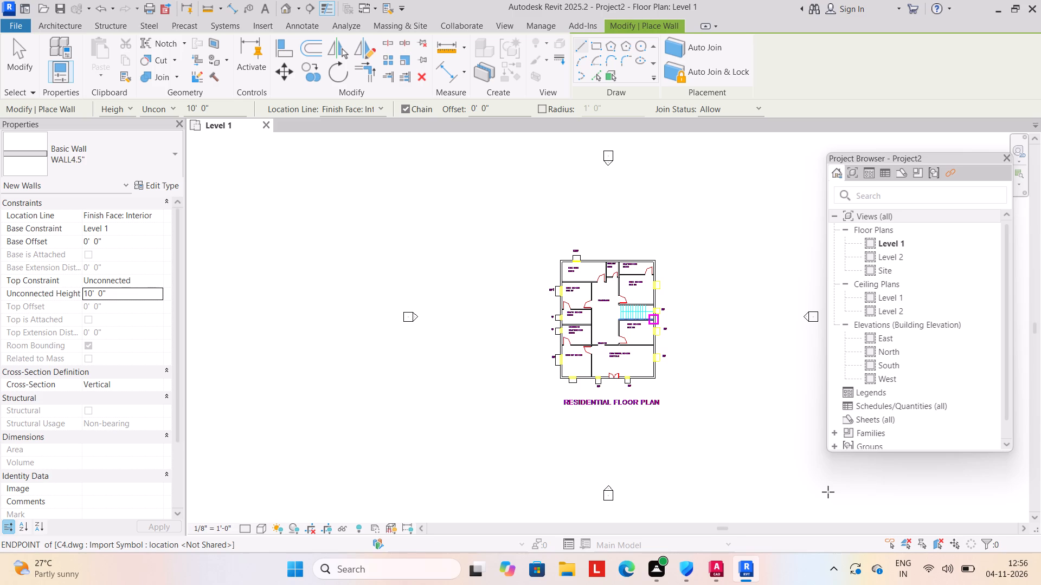
pyautogui.moveTo(905, 496); pyautogui.dragTo(1020, 584)
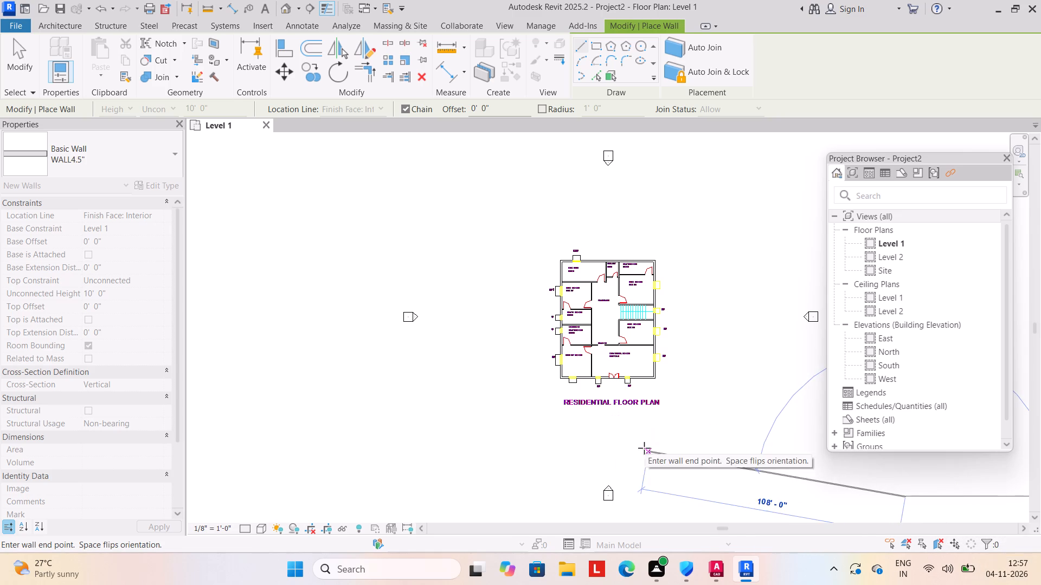
pyautogui.press('Escape')
# Trace the plan's exterior outline with WALL9" walls, forming a closed rectangle about 39' by 49'.
pyautogui.scroll(4, 647, 296)
pyautogui.moveTo(641, 296); pyautogui.dragTo(579, 284, button='middle')
pyautogui.click(170, 155)
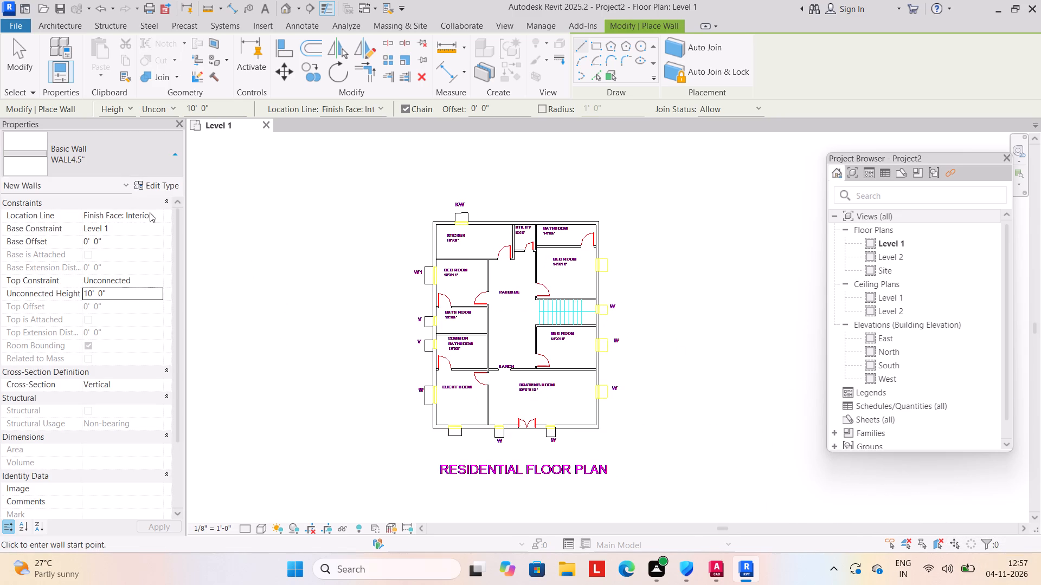
pyautogui.click(98, 318)
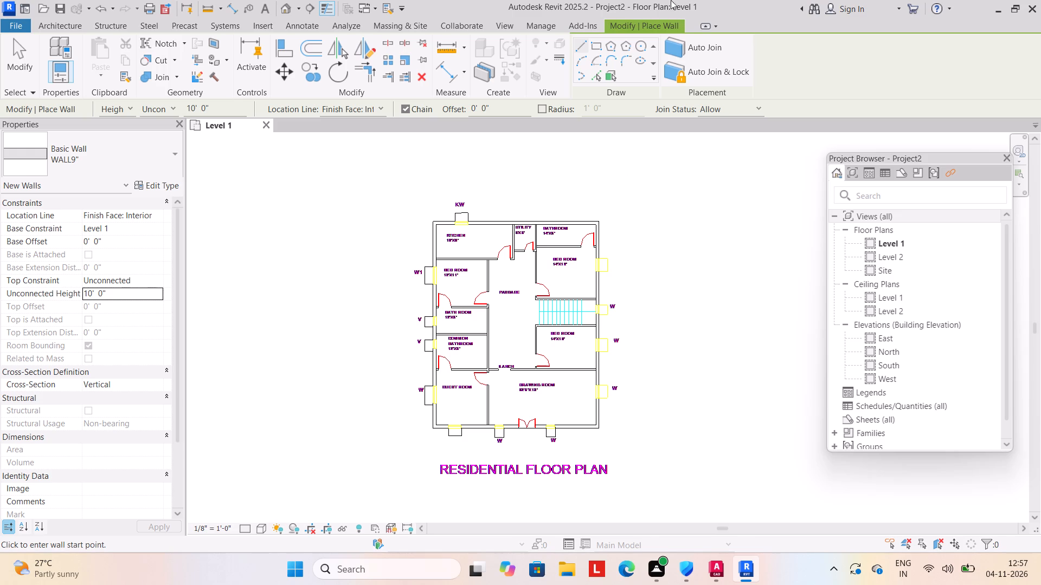
pyautogui.scroll(4, 462, 250)
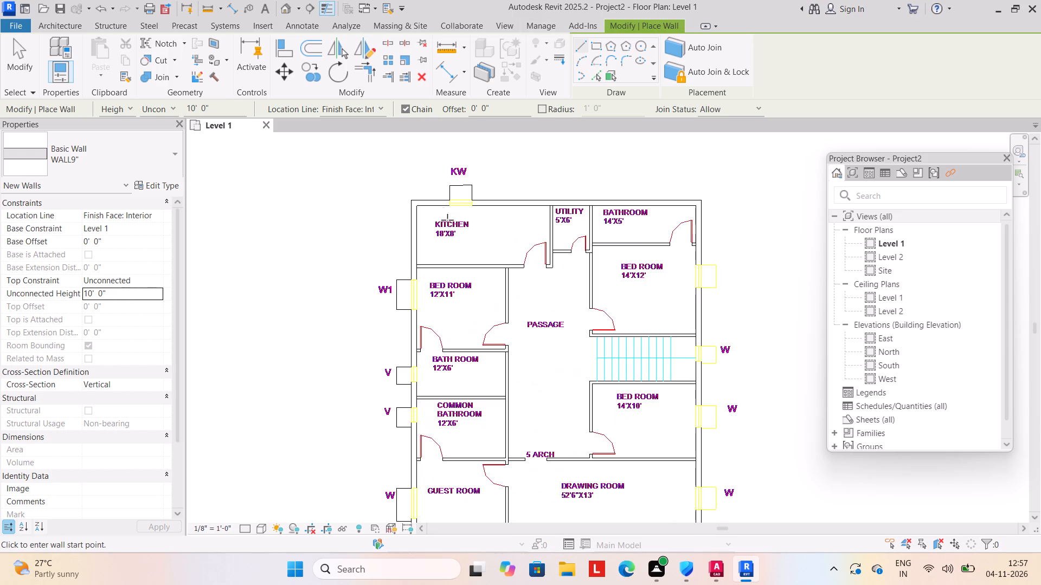
pyautogui.click(408, 199)
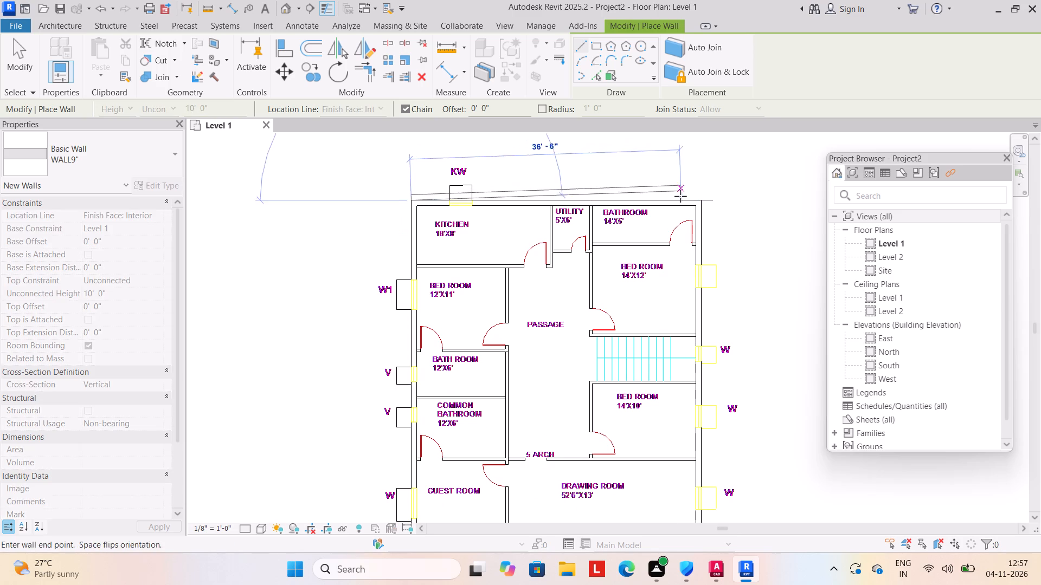
pyautogui.press('space')
pyautogui.click(704, 198)
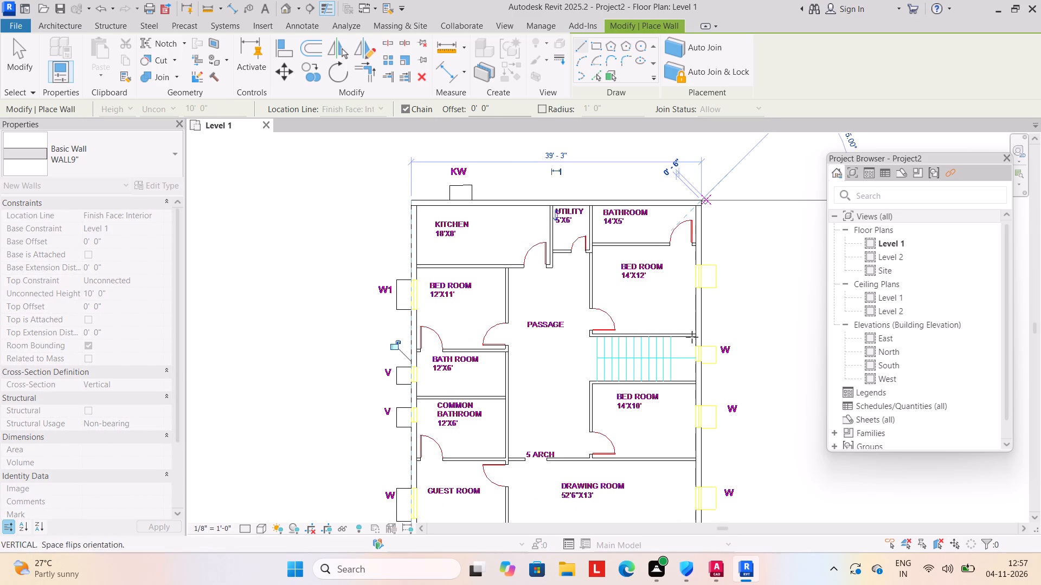
pyautogui.scroll(-3, 692, 383)
pyautogui.moveTo(692, 383); pyautogui.dragTo(694, 308, button='middle')
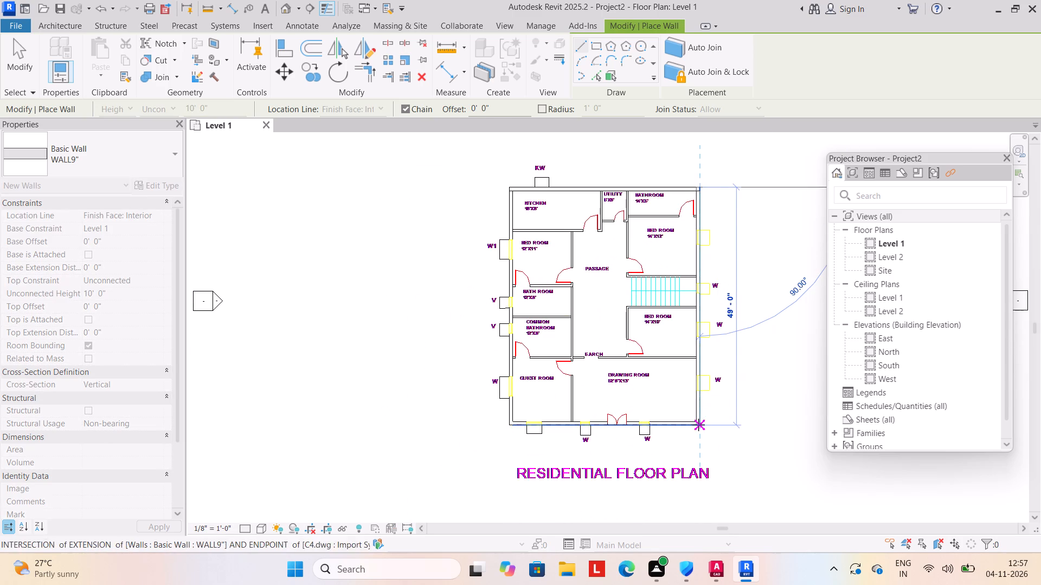
pyautogui.click(698, 425)
pyautogui.click(512, 428)
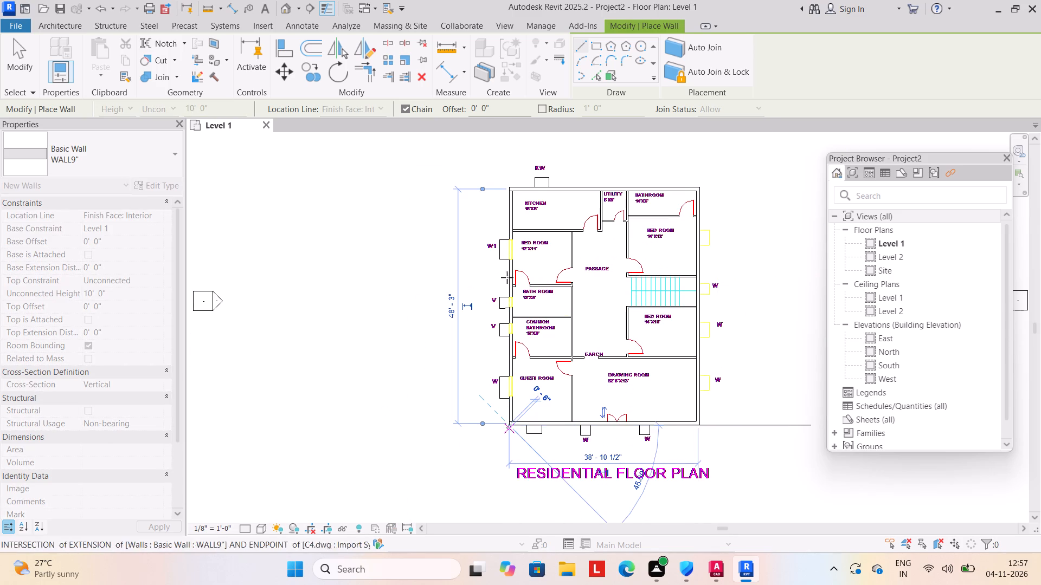
pyautogui.click(509, 190)
pyautogui.press('Escape')
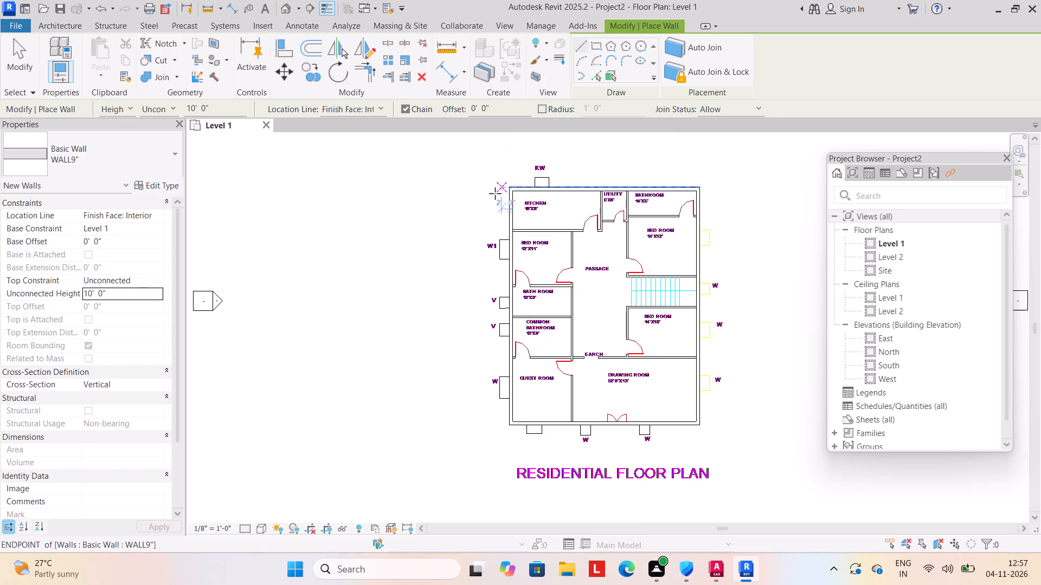
pyautogui.press('Escape')
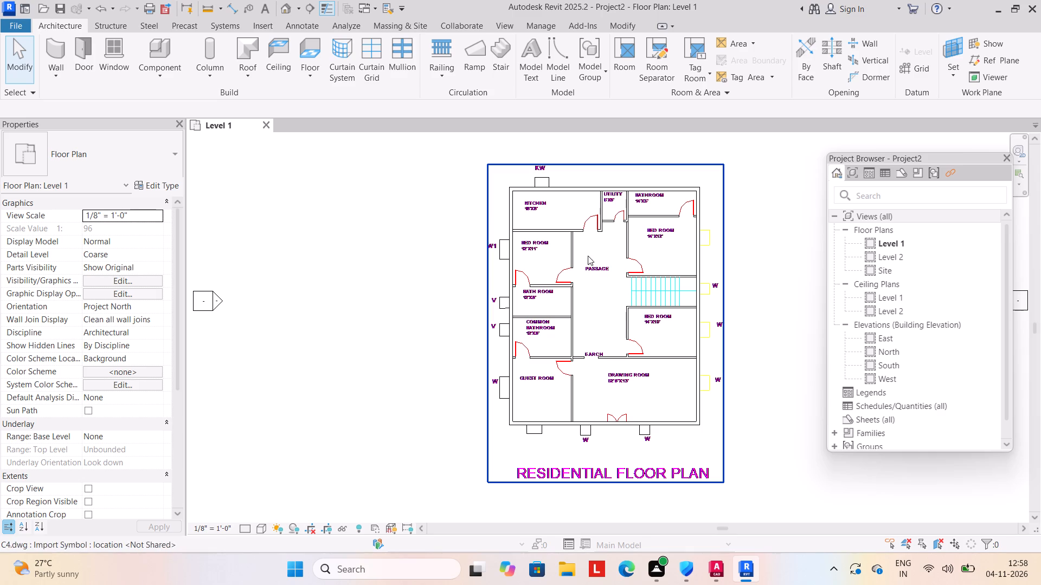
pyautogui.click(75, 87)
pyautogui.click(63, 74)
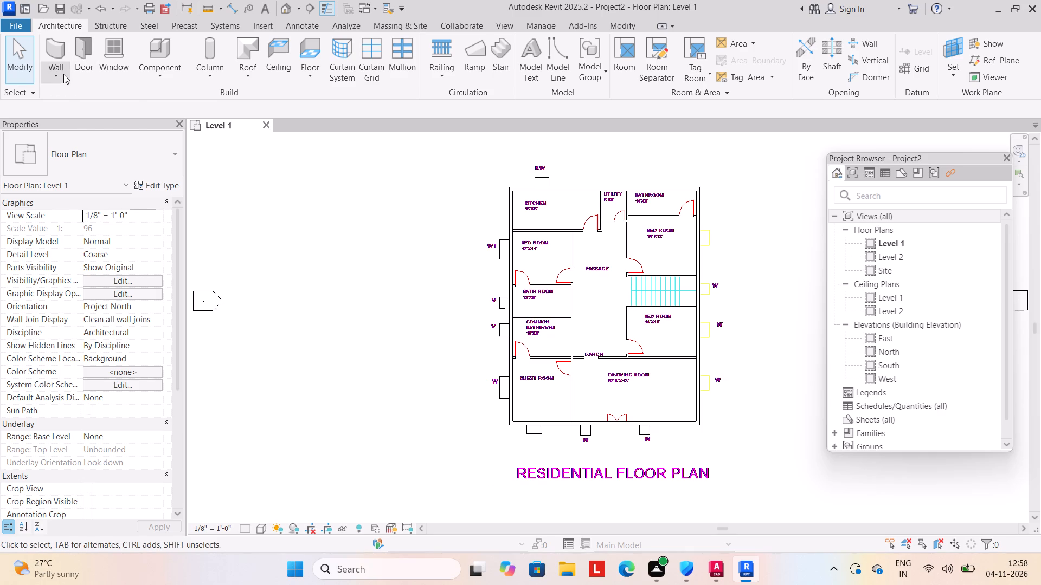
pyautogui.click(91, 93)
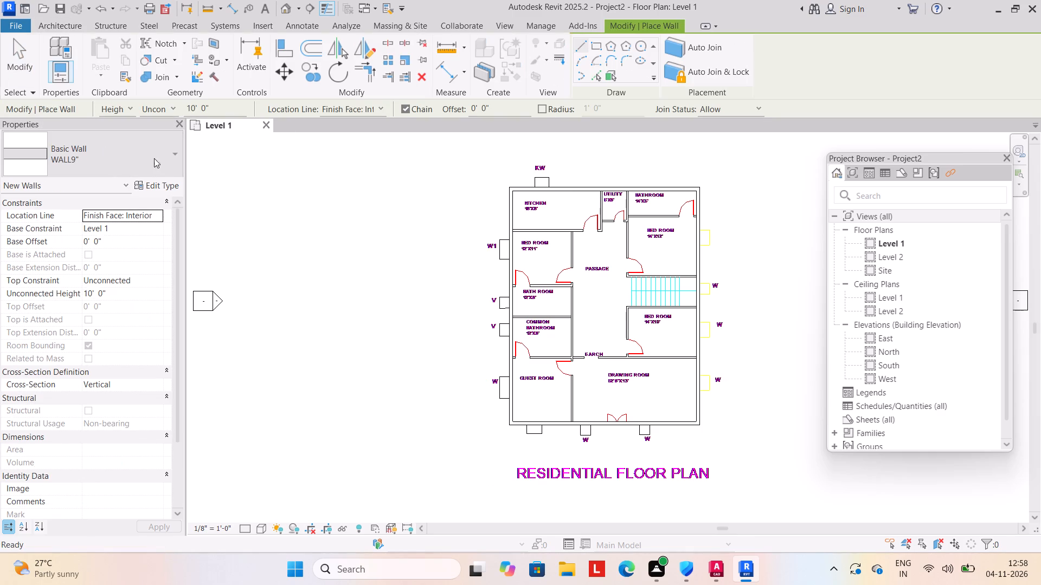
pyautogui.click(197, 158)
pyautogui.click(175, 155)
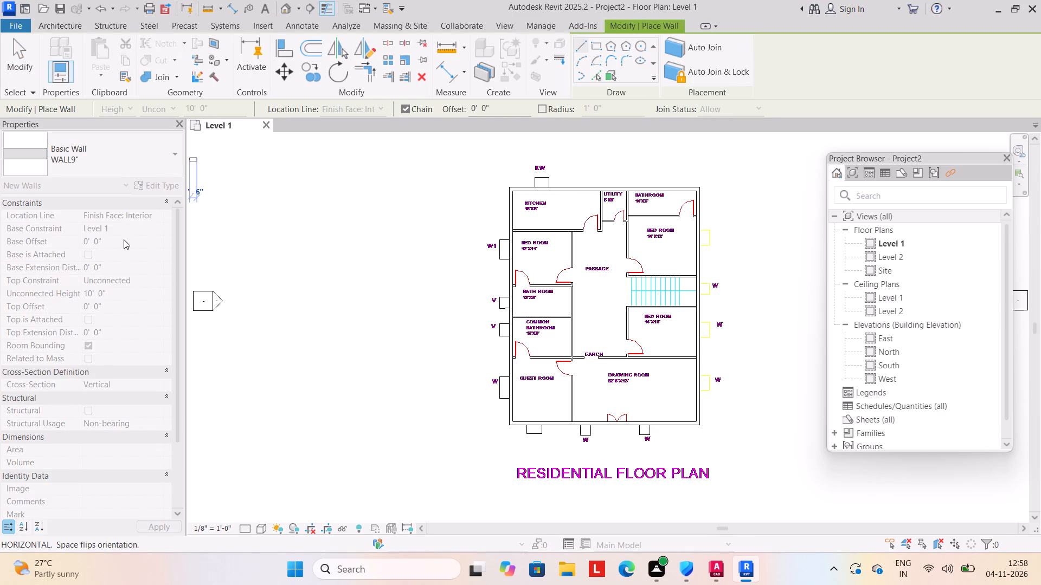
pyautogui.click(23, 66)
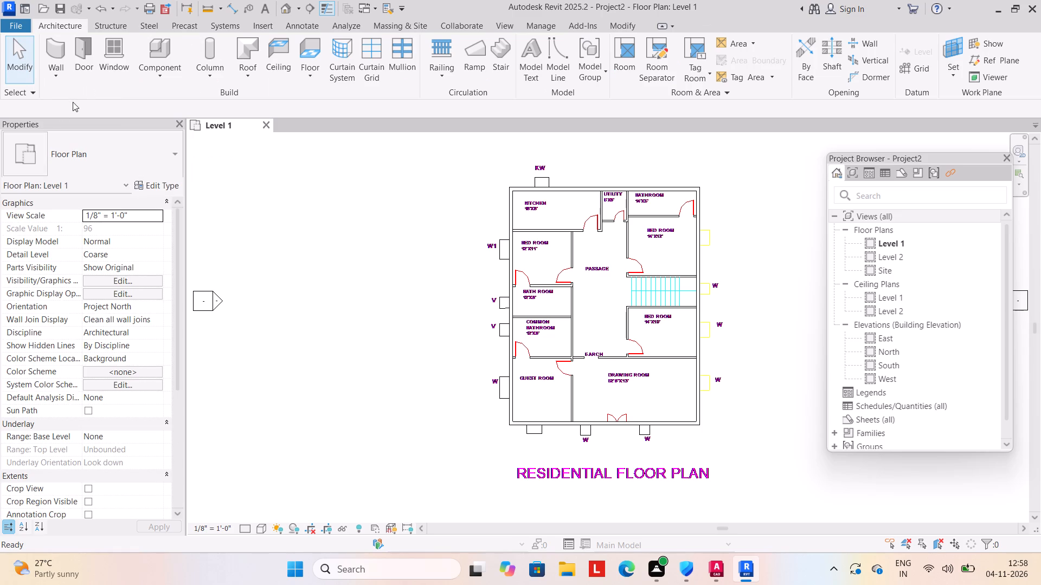
# Start an architectural wall of type WALL4.5" and trace the kitchen's two partitions, along the bedroom and passage side and the utility side.
pyautogui.click(63, 76)
pyautogui.click(95, 99)
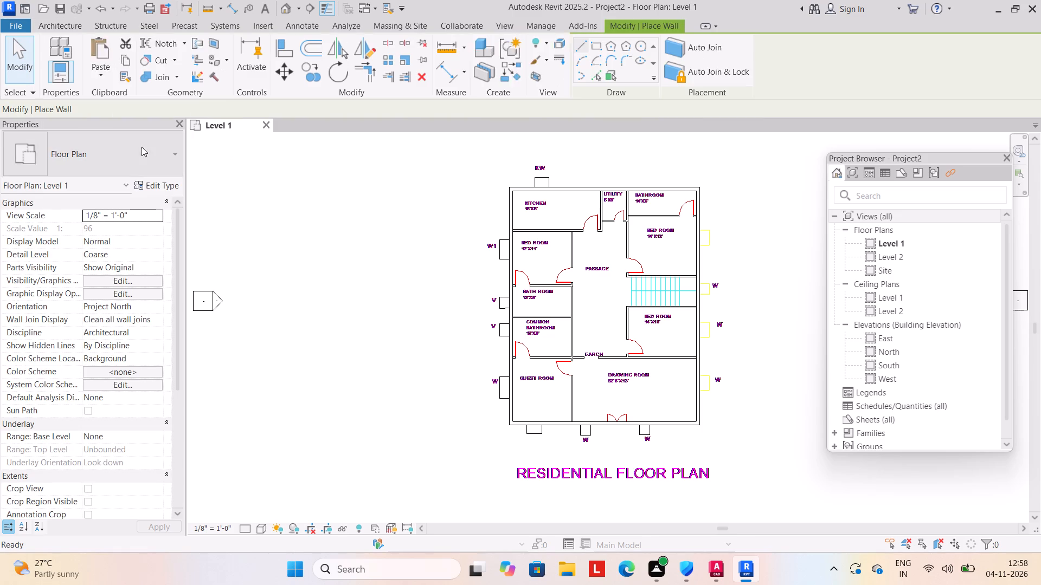
pyautogui.click(170, 153)
pyautogui.click(97, 294)
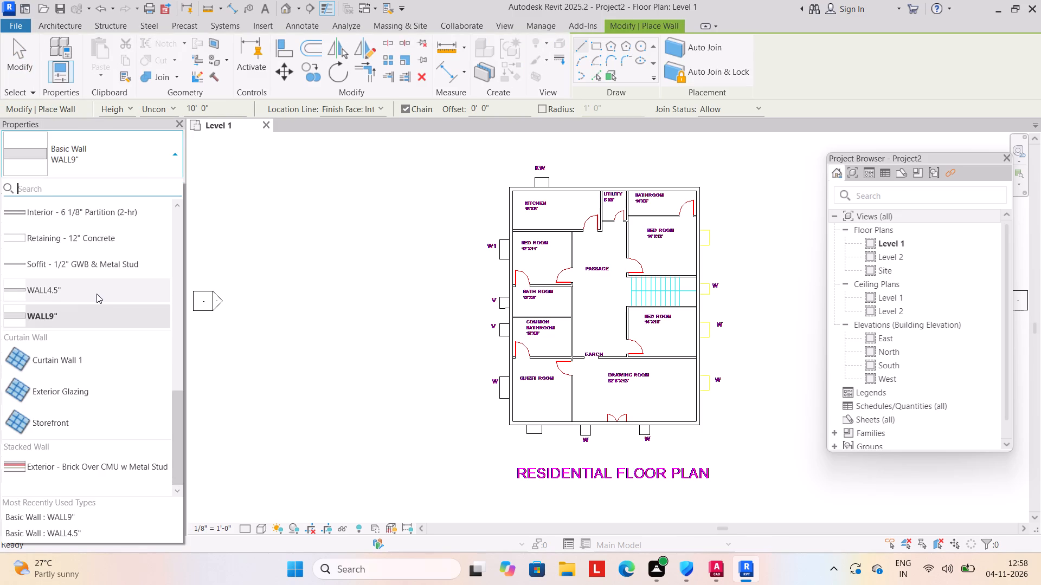
pyautogui.moveTo(557, 278); pyautogui.dragTo(477, 268, button='middle')
pyautogui.scroll(4, 517, 225)
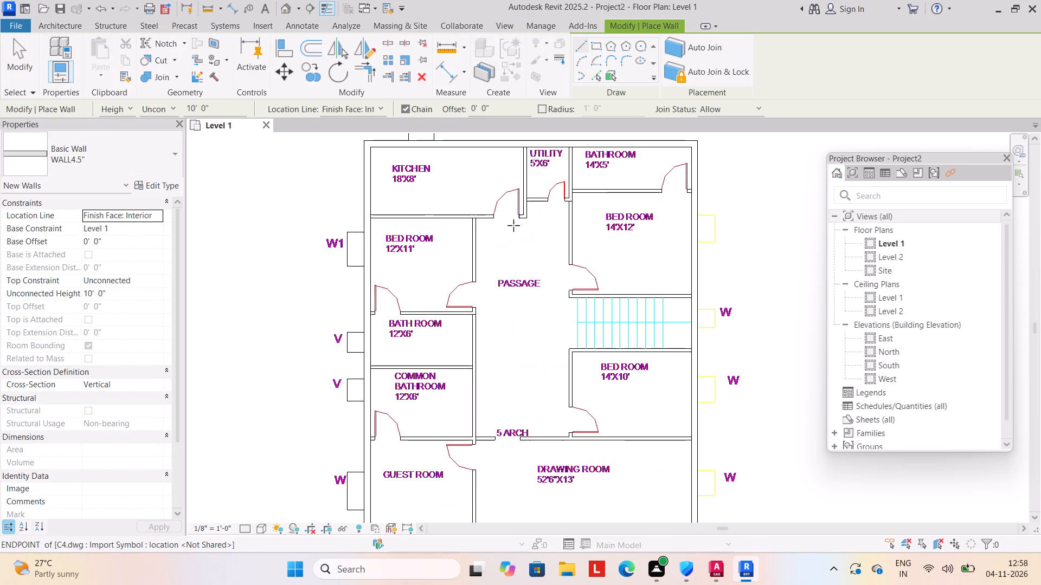
pyautogui.click(367, 220)
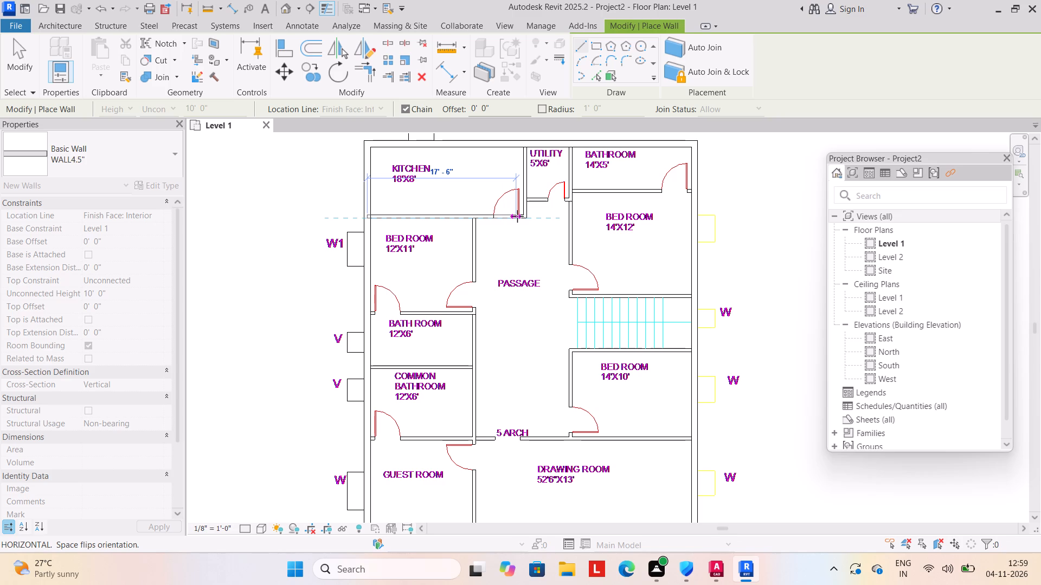
pyautogui.moveTo(529, 217); pyautogui.dragTo(528, 197)
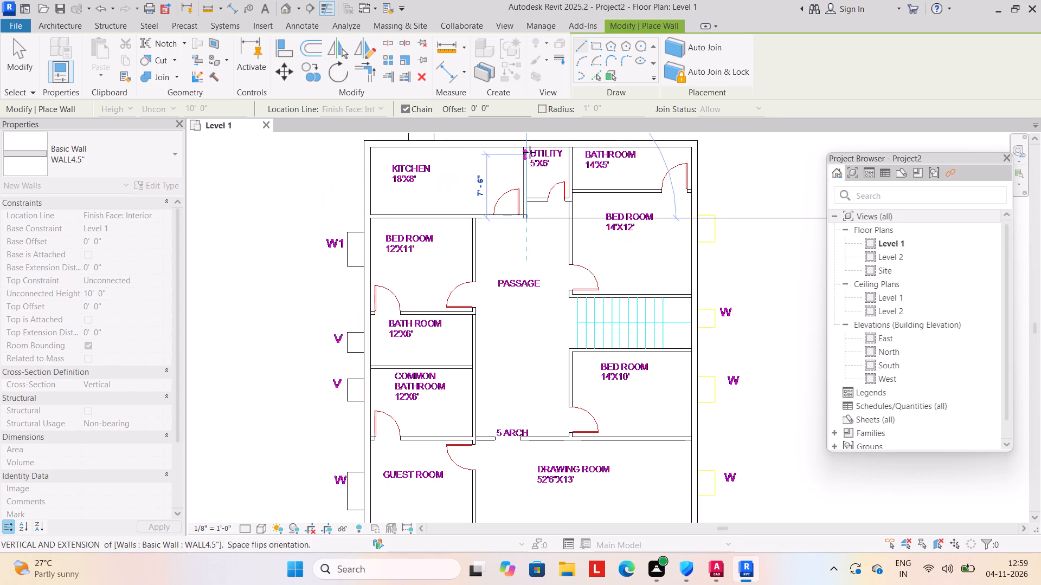
pyautogui.click(529, 151)
pyautogui.press('Escape')
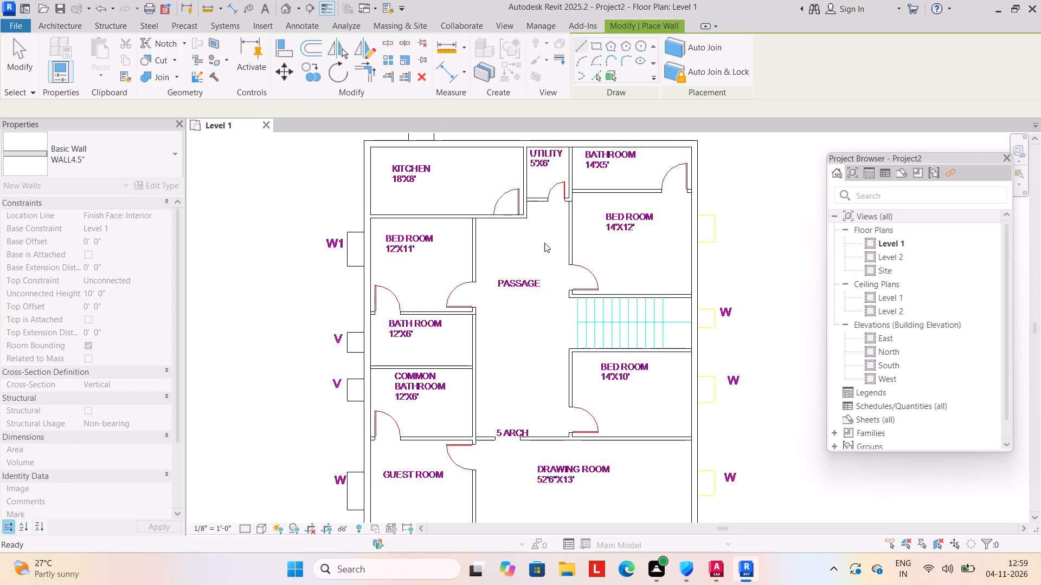
# Trace the utility room's remaining WALL4.5" partitions, along the passage and between the utility room and the 14'X5' bathroom.
pyautogui.scroll(3, 559, 225)
pyautogui.moveTo(509, 188); pyautogui.dragTo(519, 188)
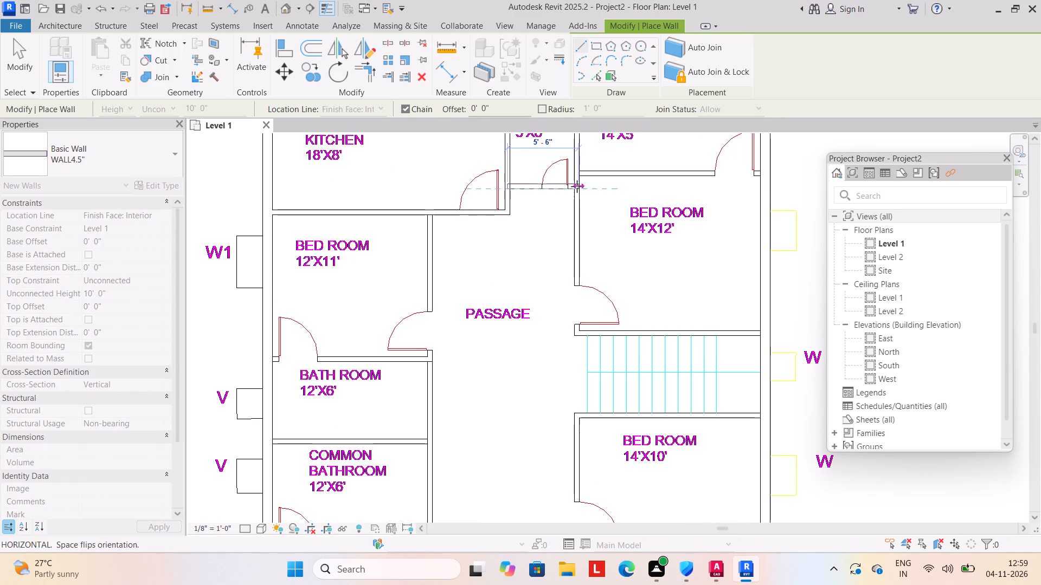
pyautogui.click(577, 186)
pyautogui.moveTo(581, 158); pyautogui.dragTo(570, 251, button='middle')
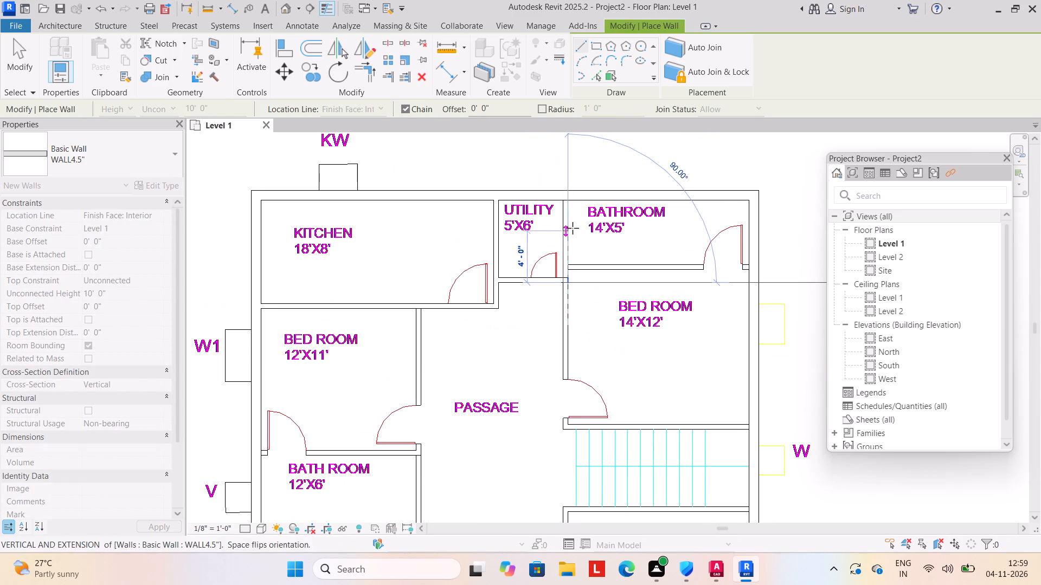
pyautogui.click(570, 198)
pyautogui.press('Escape')
# Draw the WALL4.5" partition between the 14'X5' bathroom and the 14'X12' bedroom, reaching the exterior wall.
pyautogui.scroll(4, 591, 286)
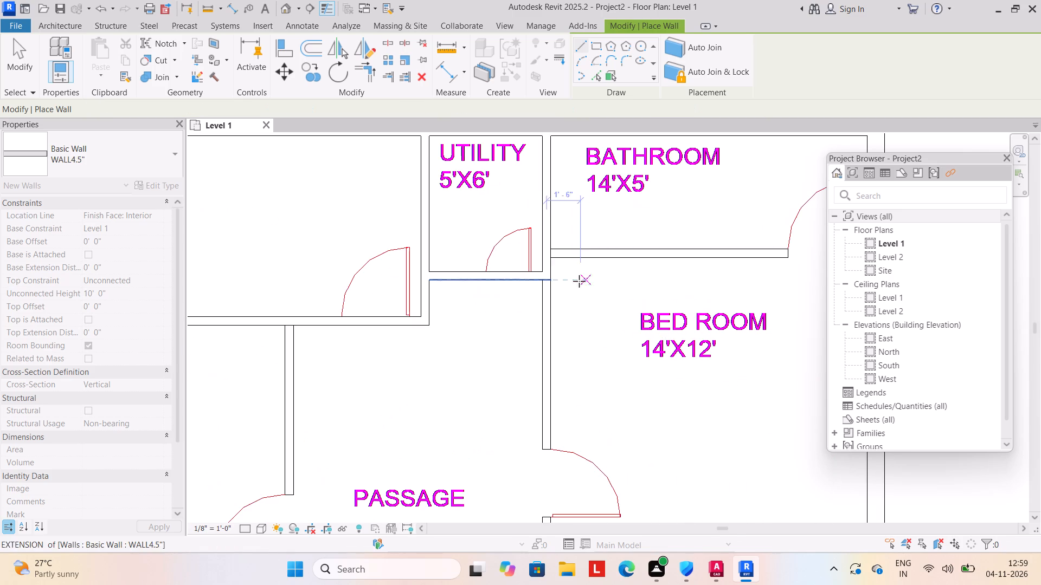
pyautogui.click(552, 258)
pyautogui.scroll(-2, 704, 264)
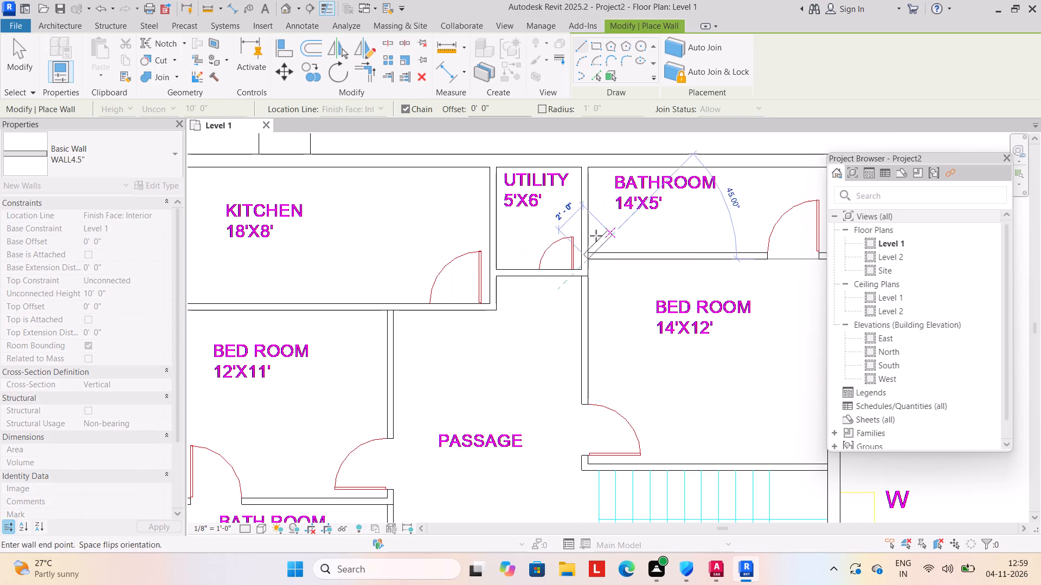
pyautogui.middleClick(587, 235)
pyautogui.moveTo(770, 255); pyautogui.dragTo(651, 257, button='middle')
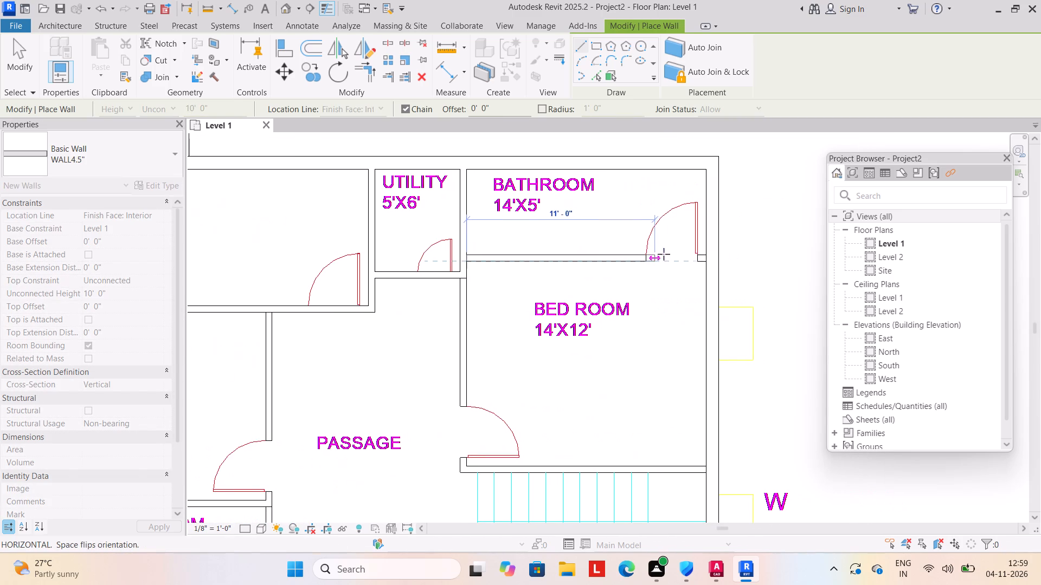
pyautogui.click(708, 259)
pyautogui.press('Escape')
# Draw a WALL4.5" partition about 39' long on the passage side of the 12' rooms, from the kitchen wall to the front exterior wall.
pyautogui.scroll(-3, 598, 335)
pyautogui.moveTo(598, 335); pyautogui.dragTo(631, 249, button='middle')
pyautogui.scroll(1, 635, 240)
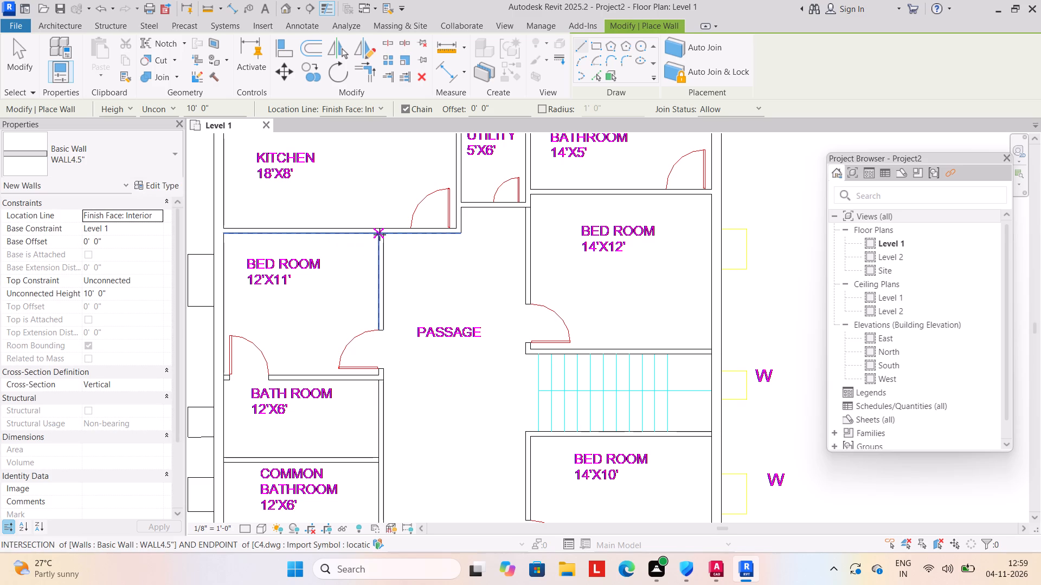
pyautogui.moveTo(380, 235); pyautogui.dragTo(377, 248)
pyautogui.scroll(-2, 370, 396)
pyautogui.moveTo(370, 401); pyautogui.dragTo(400, 256, button='middle')
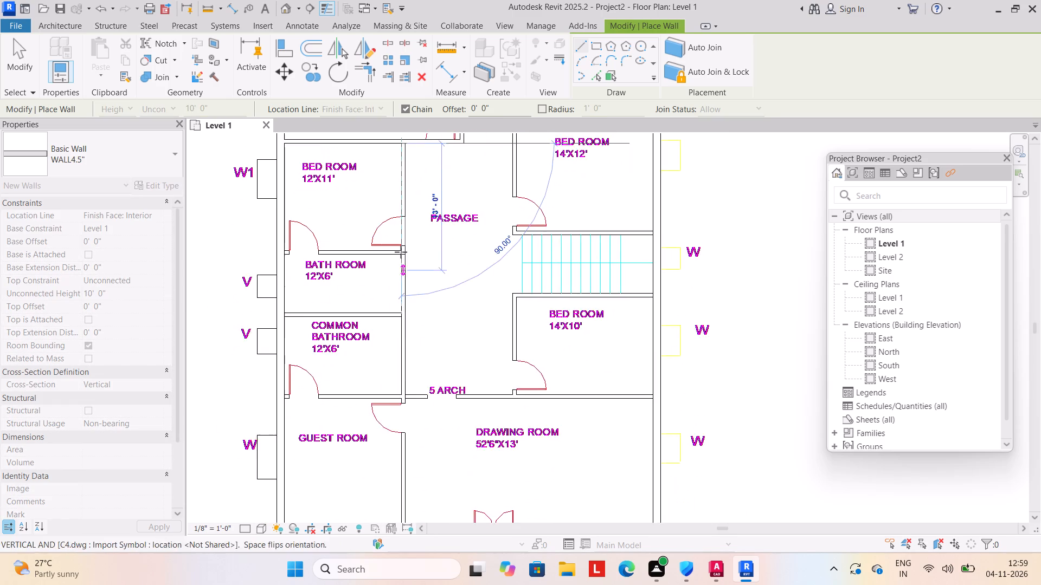
pyautogui.click(408, 509)
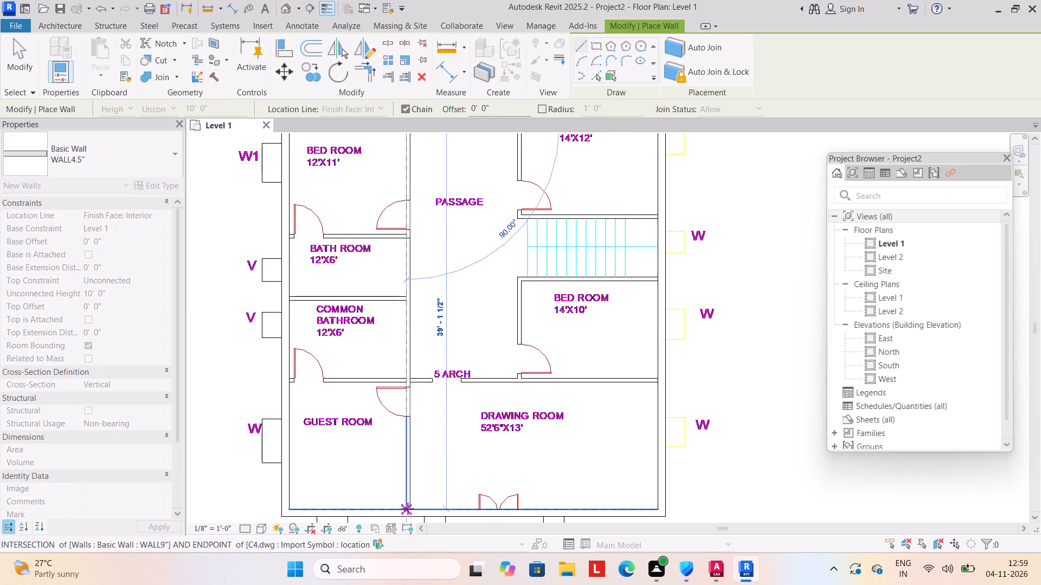
pyautogui.press('Escape')
# Draw a WALL4.5" partition across the full building width, behind the guest room and drawing room, between the two exterior side walls.
pyautogui.click(291, 383)
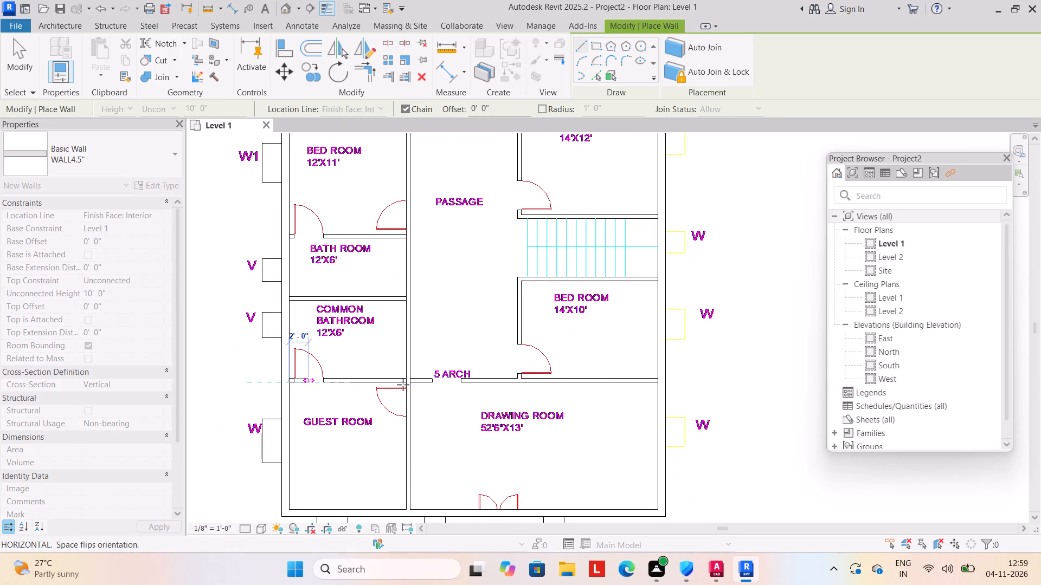
pyautogui.click(660, 383)
pyautogui.press('Escape')
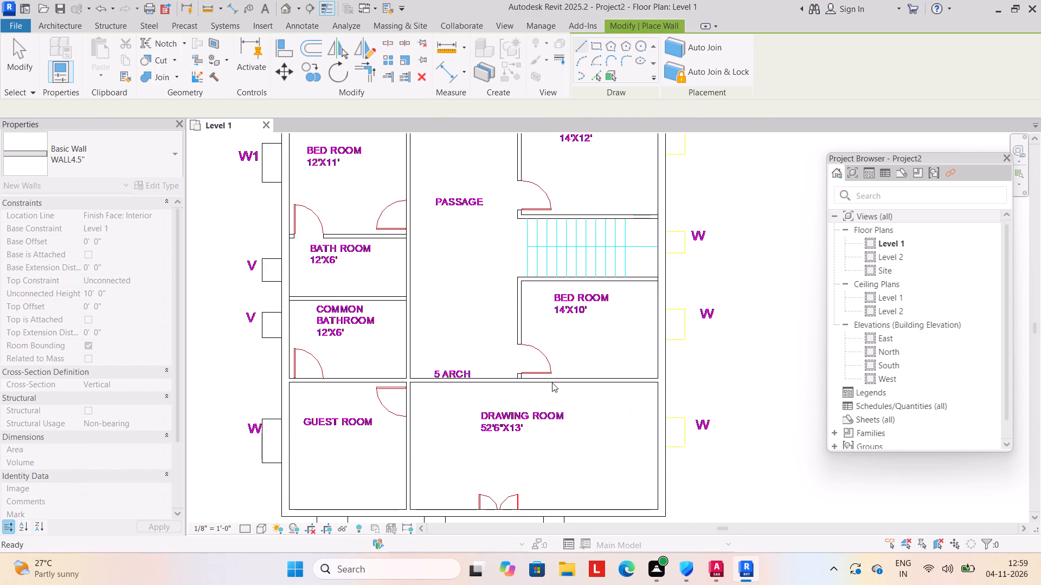
# Trace the 14'X10' bedroom's passage-side and stair-side WALL4.5" partitions, flipping the wall orientation to match the linked drawing.
pyautogui.scroll(4, 534, 362)
pyautogui.click(503, 390)
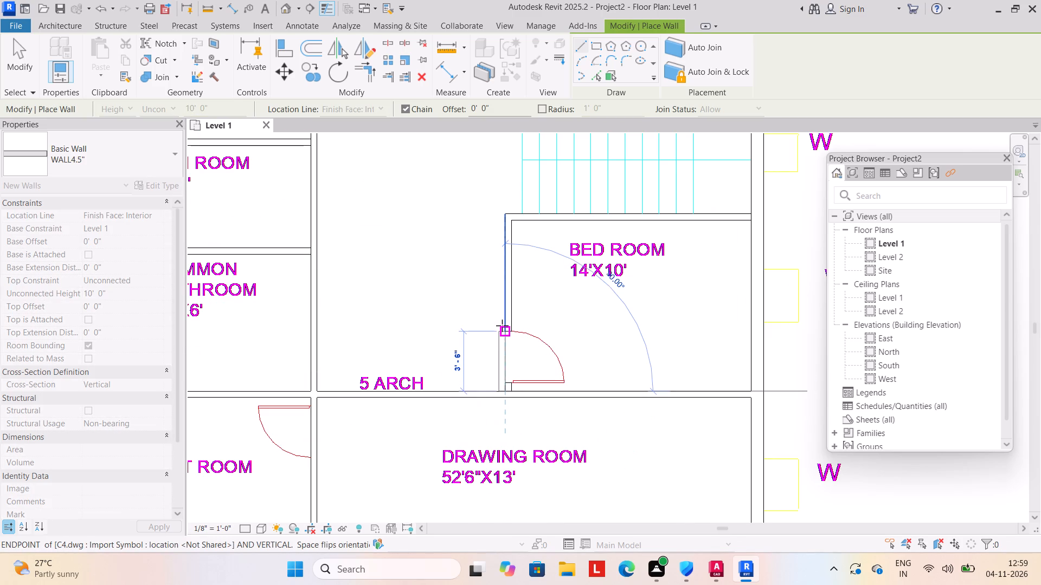
pyautogui.press('space')
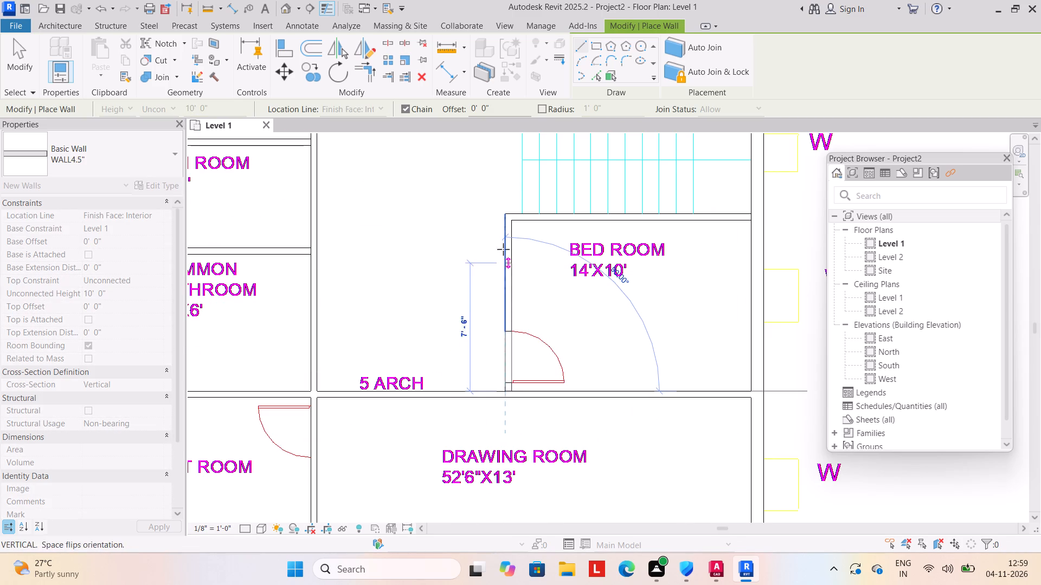
pyautogui.click(502, 217)
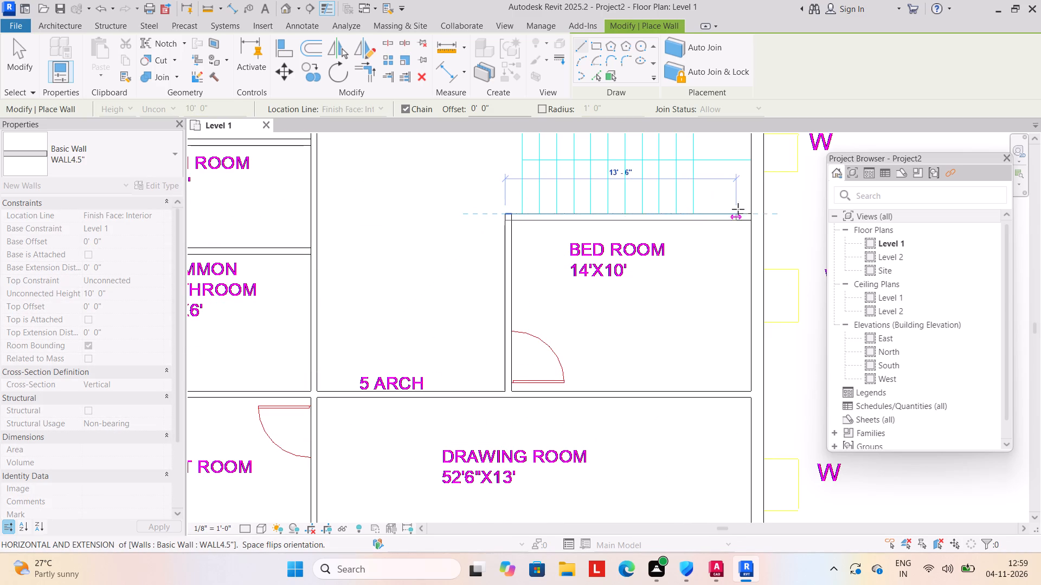
pyautogui.click(748, 212)
pyautogui.press('Escape')
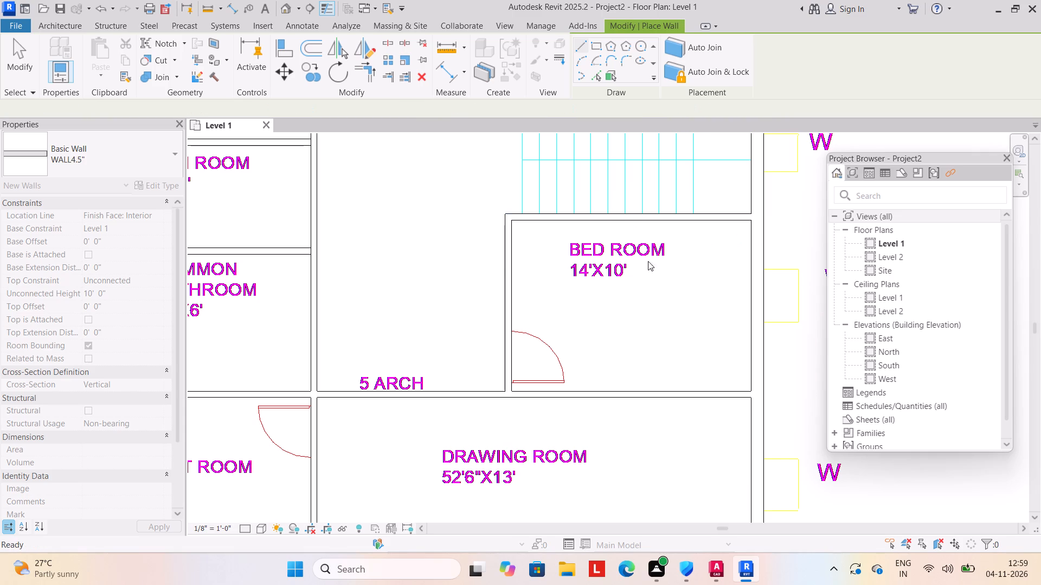
# Draw a WALL4.5" partition between the 12'X6' bath room and the common bathroom, from the exterior wall to the passage-side partition.
pyautogui.scroll(-4, 370, 273)
pyautogui.moveTo(365, 279); pyautogui.dragTo(506, 274, button='middle')
pyautogui.scroll(3, 372, 337)
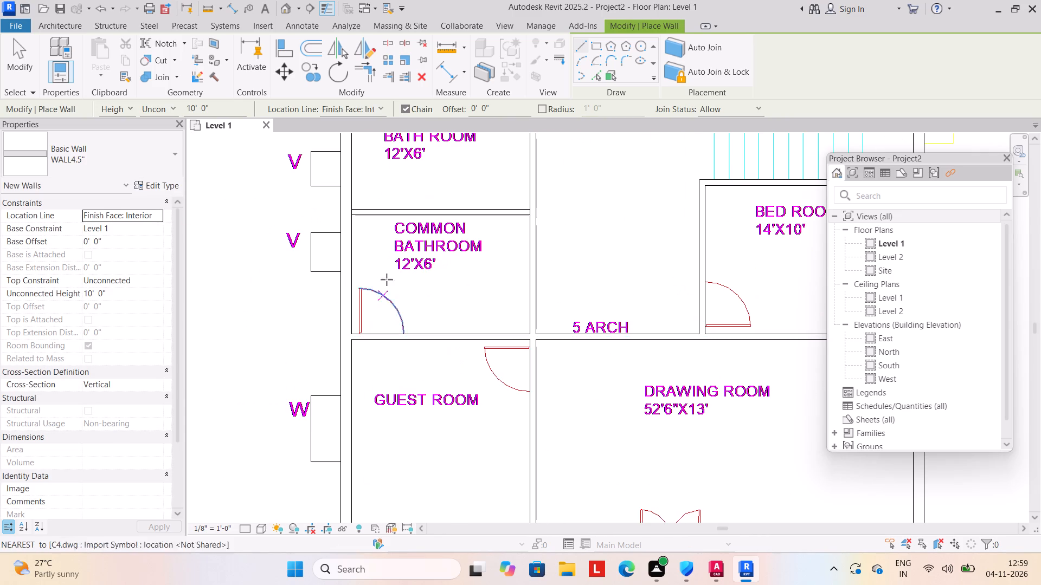
pyautogui.click(351, 215)
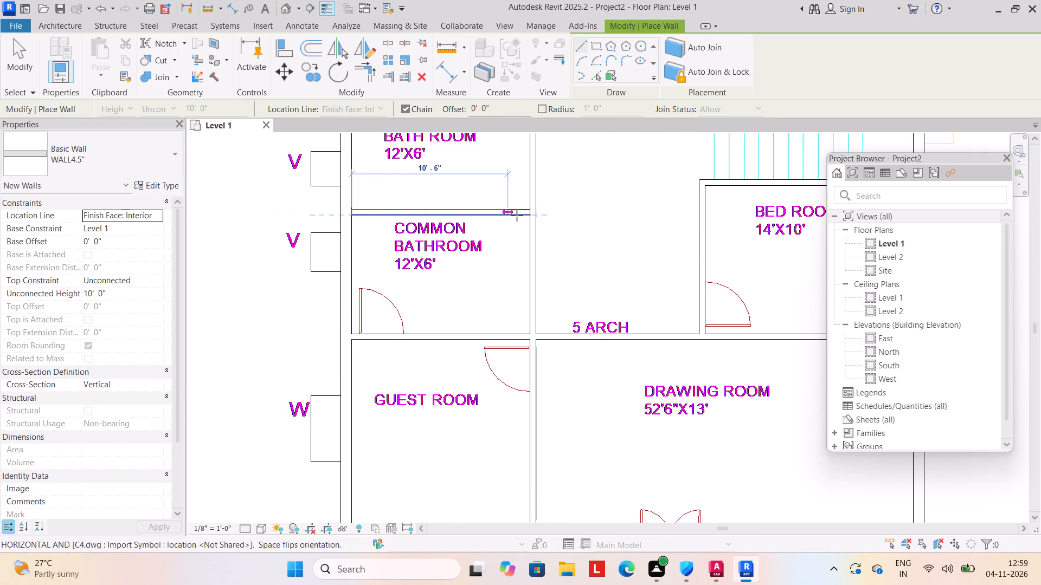
pyautogui.click(531, 215)
pyautogui.press('Escape')
# Draw a WALL4.5" partition between the 12'X11' bedroom and the 12'X6' bath room, from the exterior wall to the passage-side partition.
pyautogui.scroll(-6, 483, 292)
pyautogui.moveTo(483, 280); pyautogui.dragTo(483, 325, button='middle')
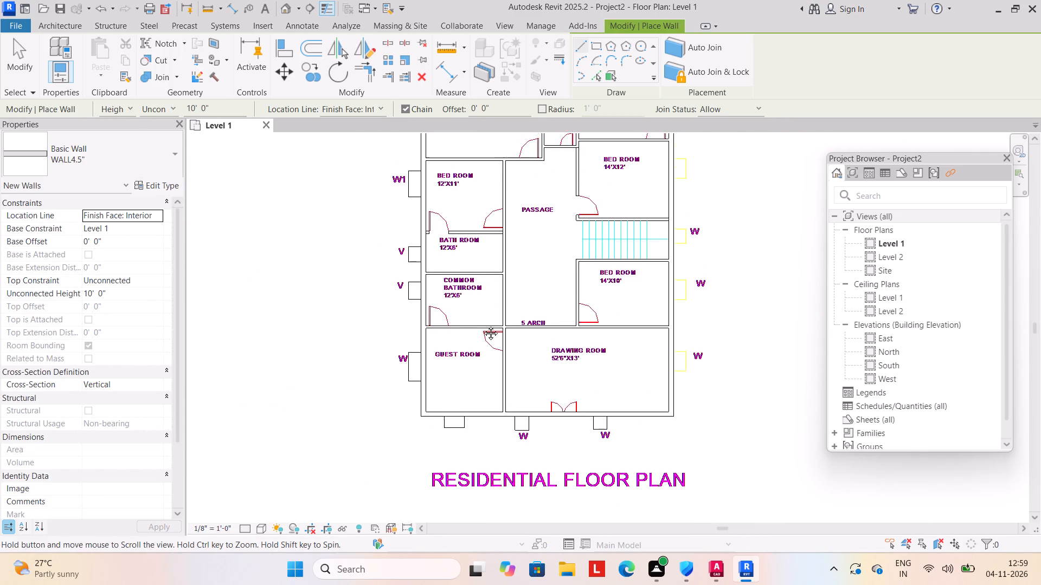
pyautogui.moveTo(483, 325); pyautogui.dragTo(483, 359, button='middle')
pyautogui.scroll(4, 474, 288)
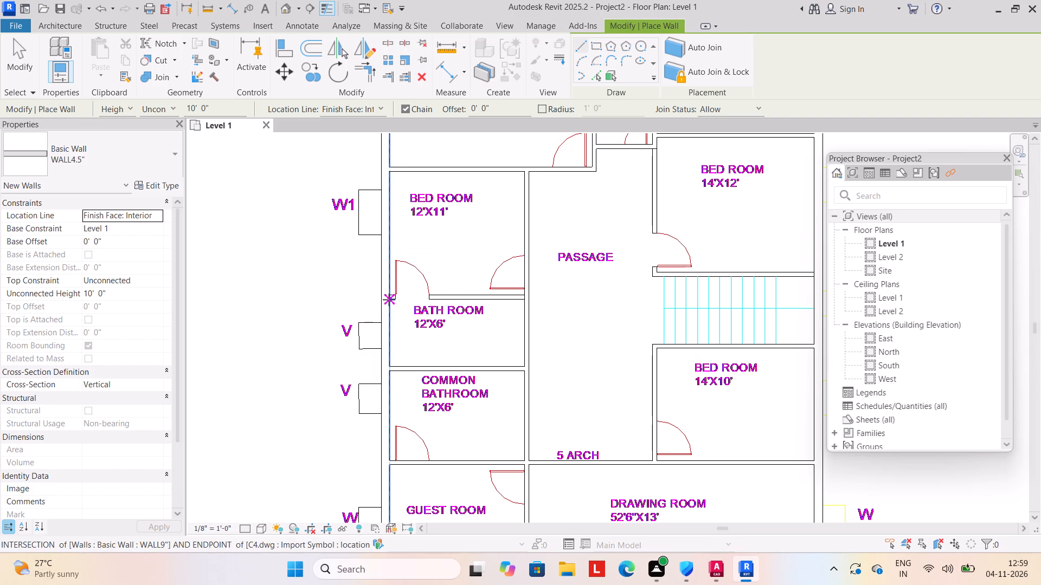
pyautogui.click(389, 300)
pyautogui.click(523, 302)
pyautogui.press('Escape')
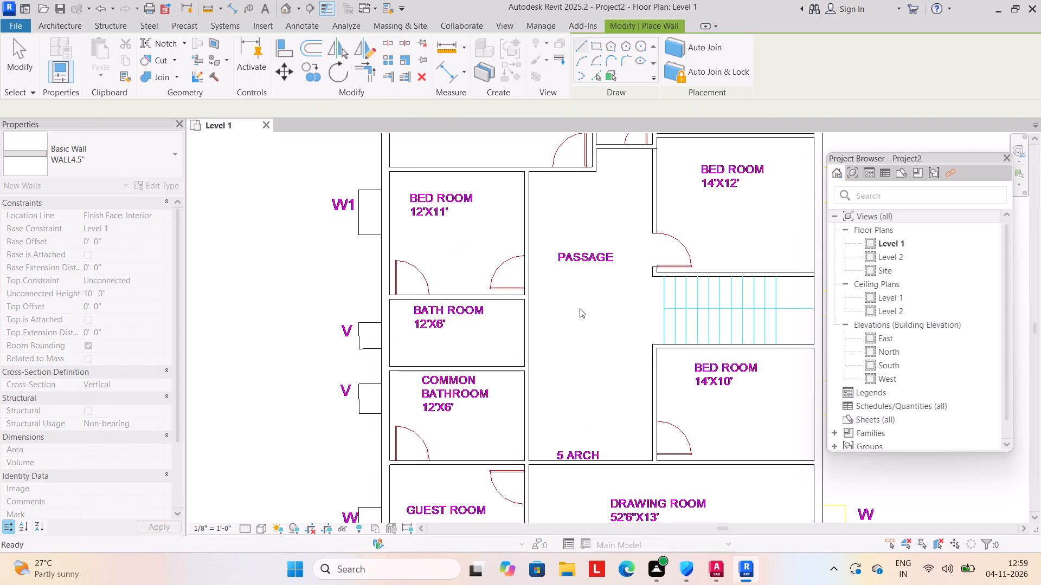
# Trace the 14'X12' bedroom's passage-side and stair-side WALL4.5" partitions from the utility corner to the exterior wall.
pyautogui.moveTo(577, 309); pyautogui.dragTo(496, 330, button='middle')
pyautogui.scroll(-2, 524, 276)
pyautogui.scroll(4, 571, 211)
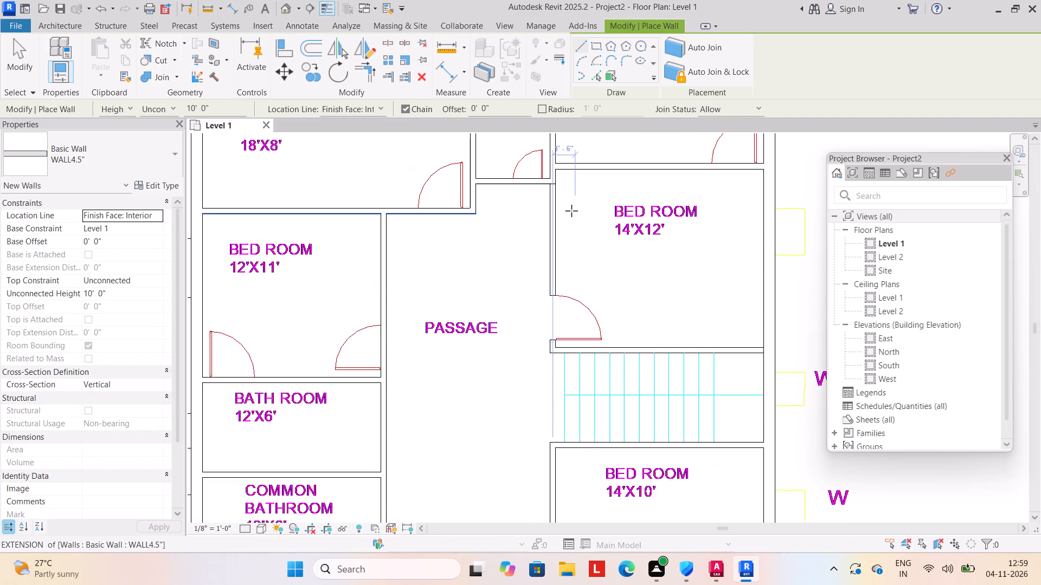
pyautogui.click(549, 188)
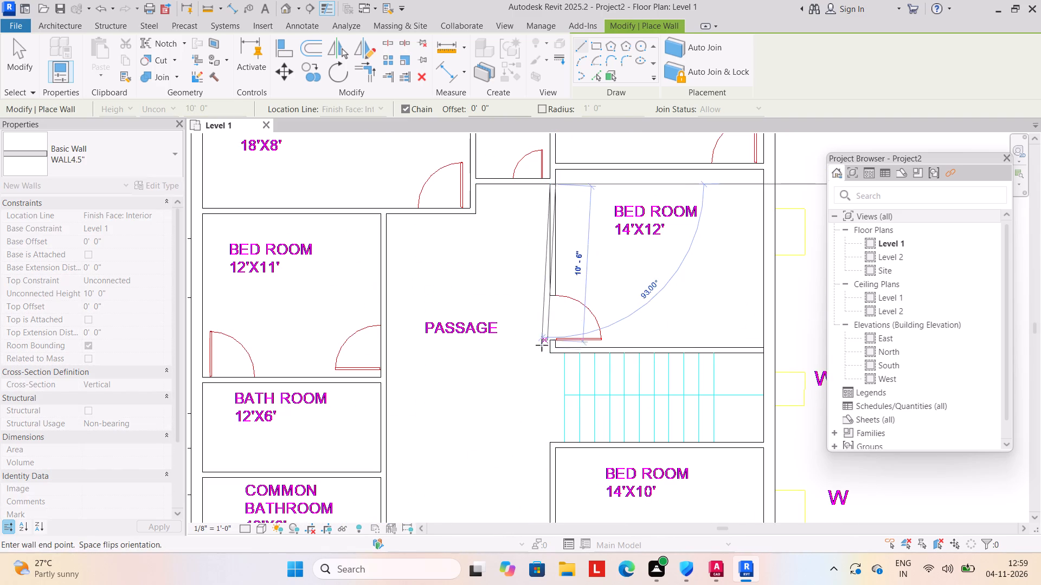
pyautogui.click(545, 354)
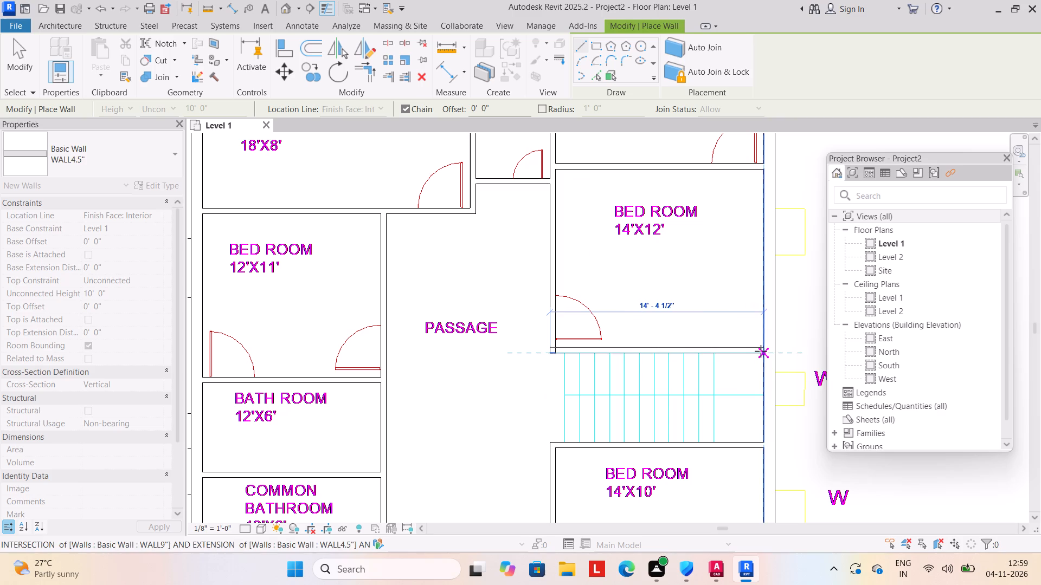
pyautogui.click(763, 351)
pyautogui.press('Escape')
pyautogui.scroll(-3, 531, 377)
pyautogui.moveTo(531, 377); pyautogui.dragTo(545, 335, button='middle')
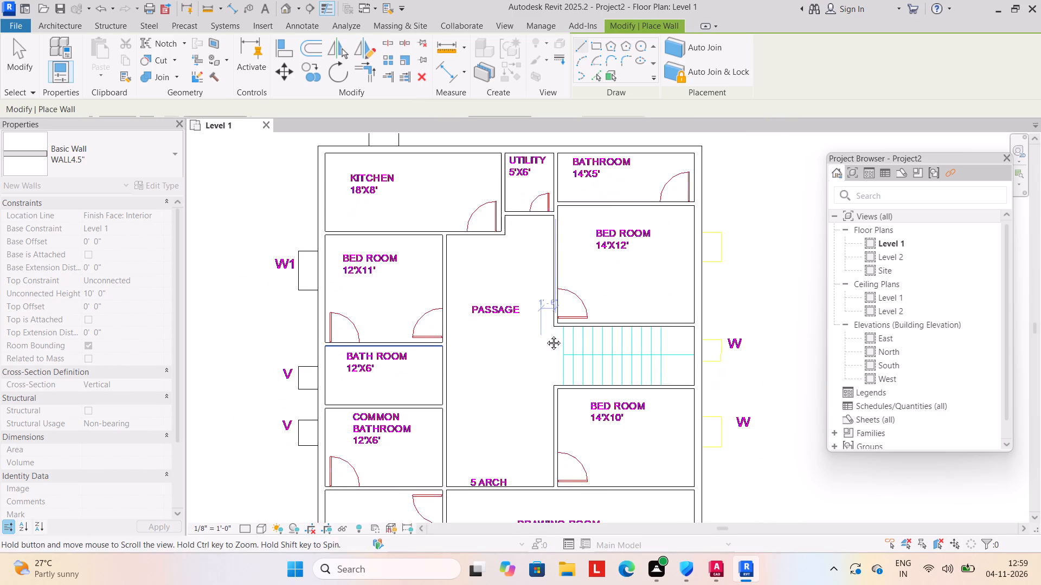
pyautogui.moveTo(545, 335); pyautogui.dragTo(545, 333, button='middle')
pyautogui.press('Escape')
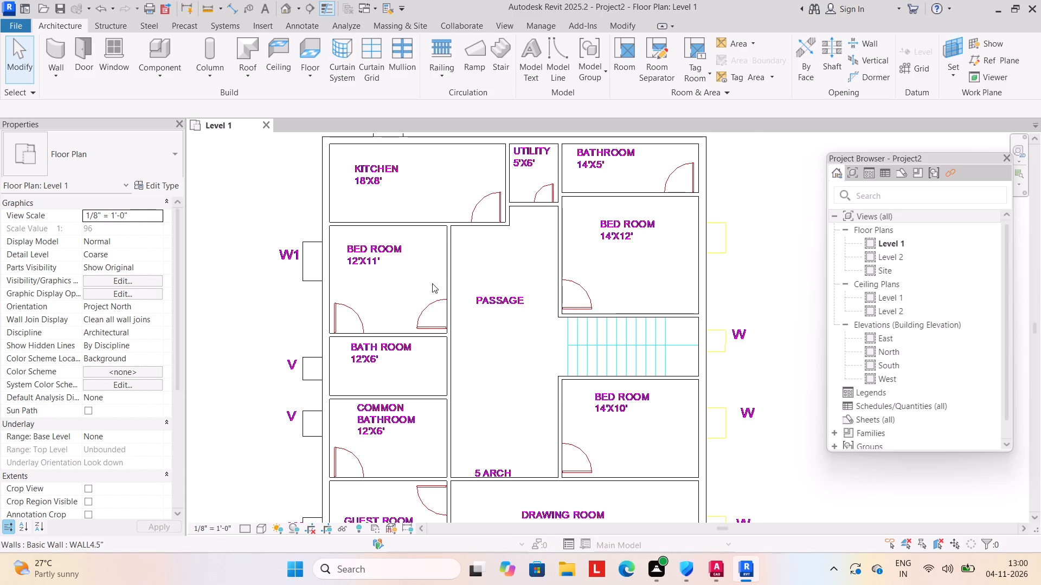
# Delete the full-width WALL4.5" partition behind the guest room and drawing room.
pyautogui.scroll(-2, 420, 388)
pyautogui.moveTo(420, 388); pyautogui.dragTo(467, 297, button='middle')
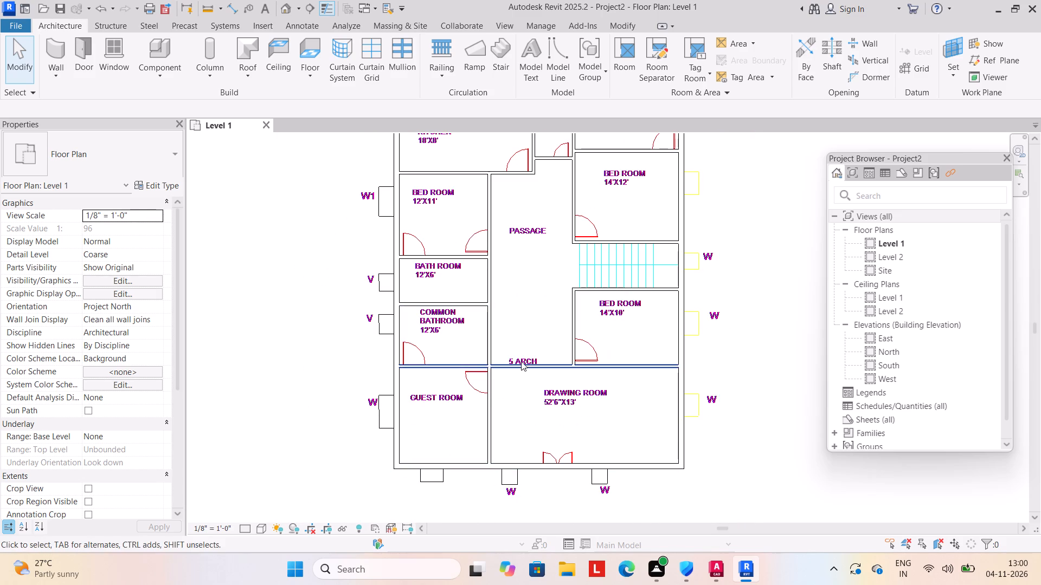
pyautogui.click(547, 366)
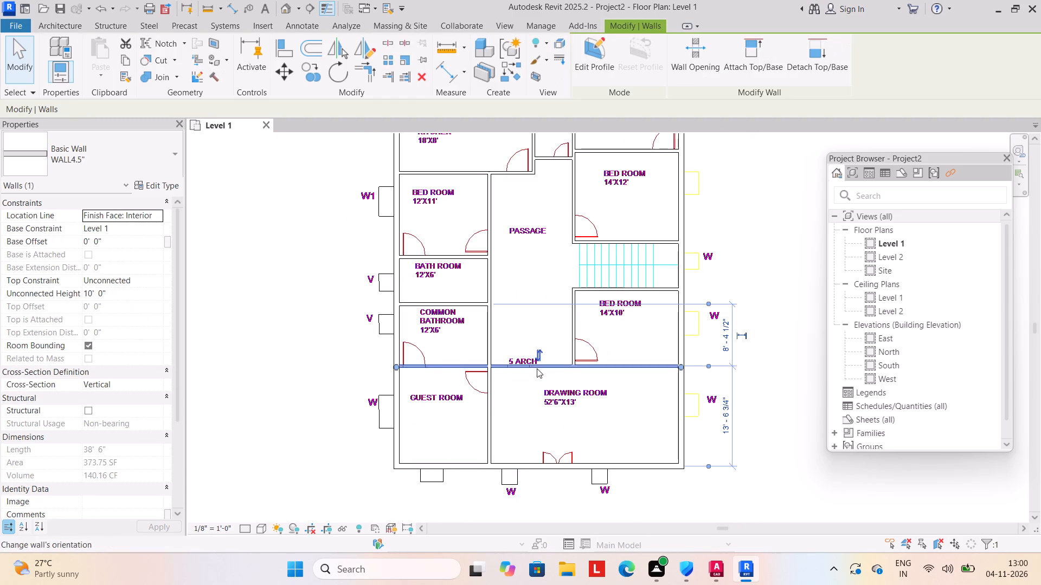
pyautogui.moveTo(519, 368); pyautogui.dragTo(485, 423, button='middle')
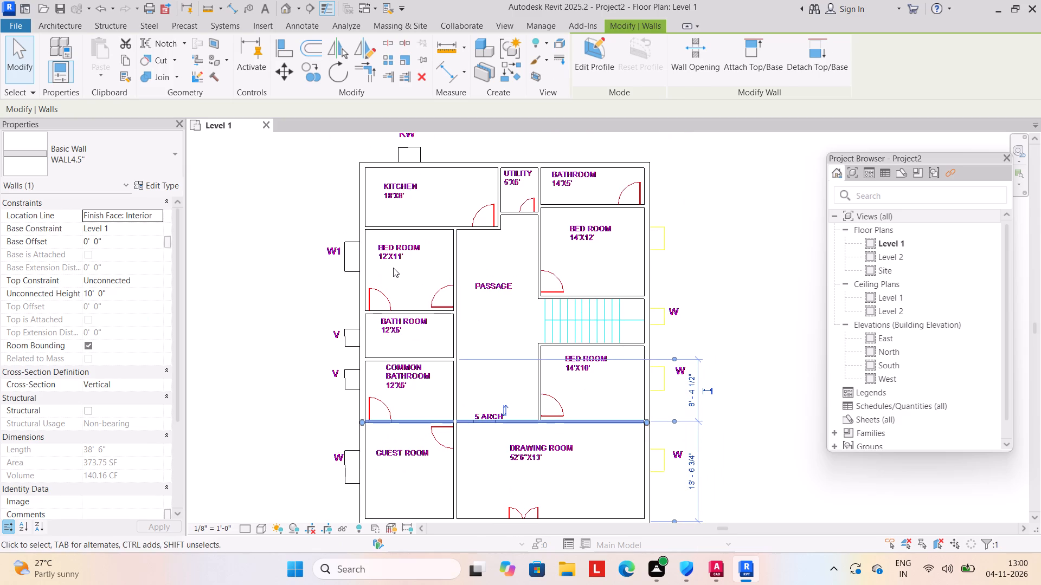
pyautogui.press('Delete')
# Draw a WALL4.5" partition about 14'10" long behind the guest room, from the exterior wall to the near side of the 5 ARCH opening.
pyautogui.scroll(1, 393, 268)
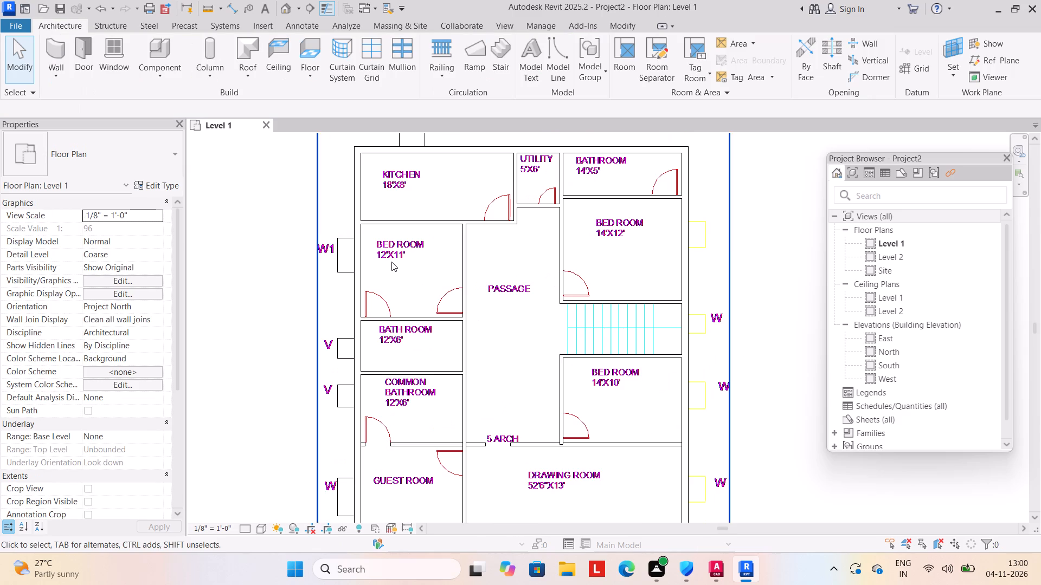
pyautogui.click(55, 76)
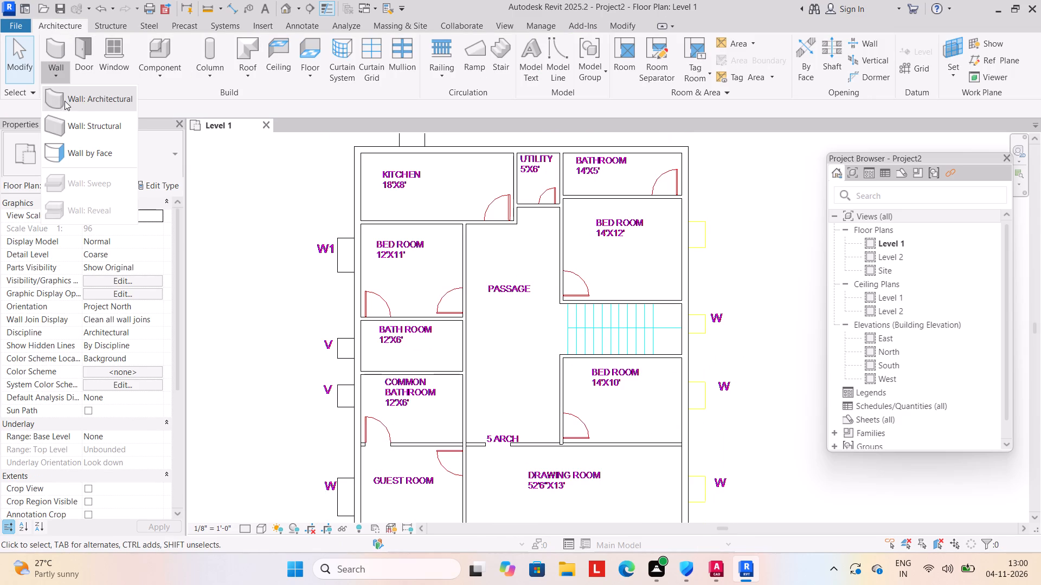
pyautogui.click(65, 101)
pyautogui.moveTo(472, 430); pyautogui.dragTo(487, 372, button='middle')
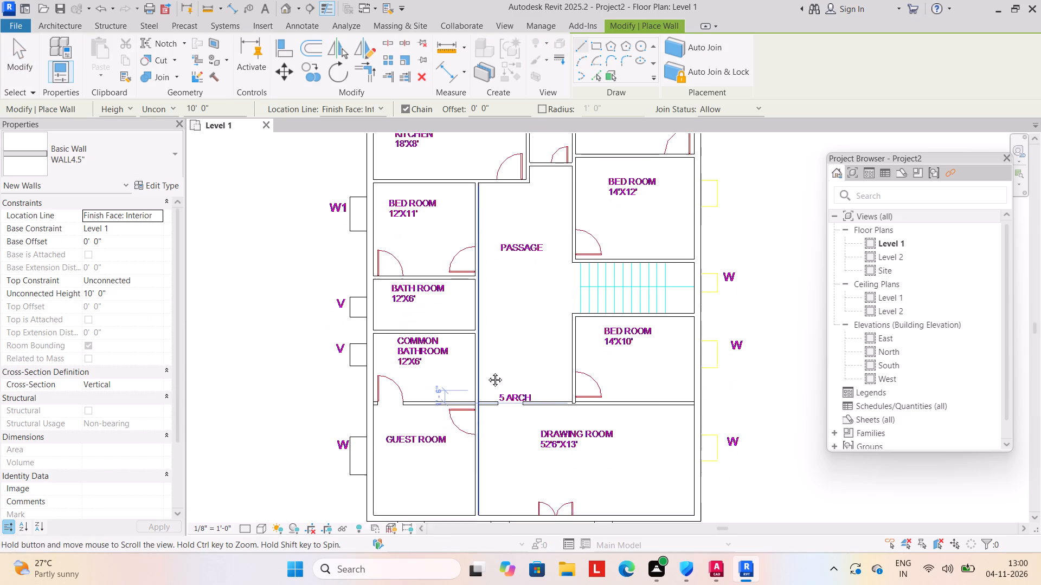
pyautogui.moveTo(487, 372); pyautogui.dragTo(487, 370, button='middle')
pyautogui.scroll(4, 377, 393)
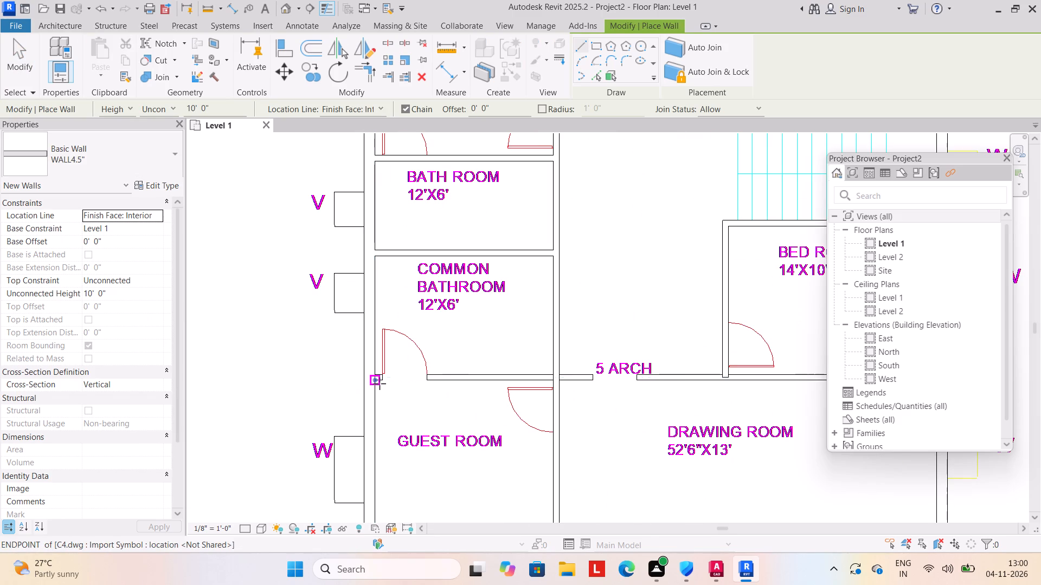
pyautogui.click(375, 383)
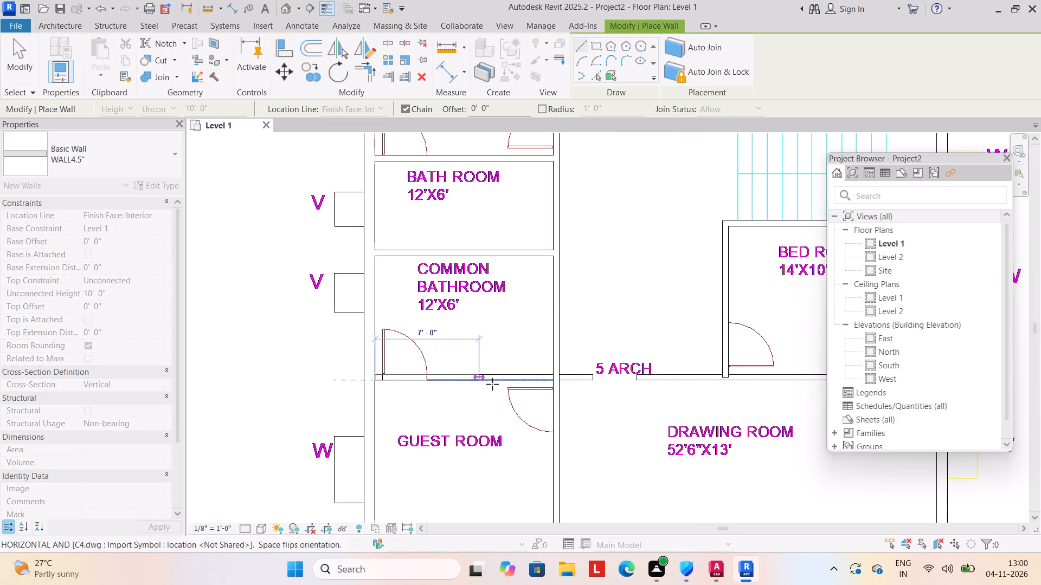
pyautogui.click(594, 386)
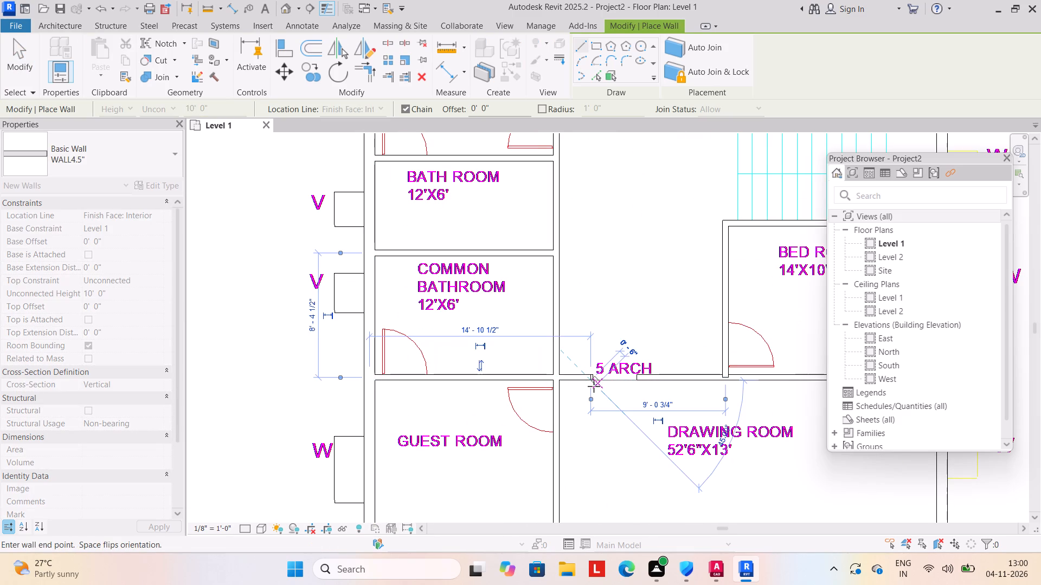
pyautogui.press('Escape')
# Draw a WALL4.5" partition about 20'6" long behind the drawing room, from the 5 ARCH opening's far side to the opposite exterior wall.
pyautogui.moveTo(608, 393); pyautogui.dragTo(473, 391, button='middle')
pyautogui.scroll(5, 489, 378)
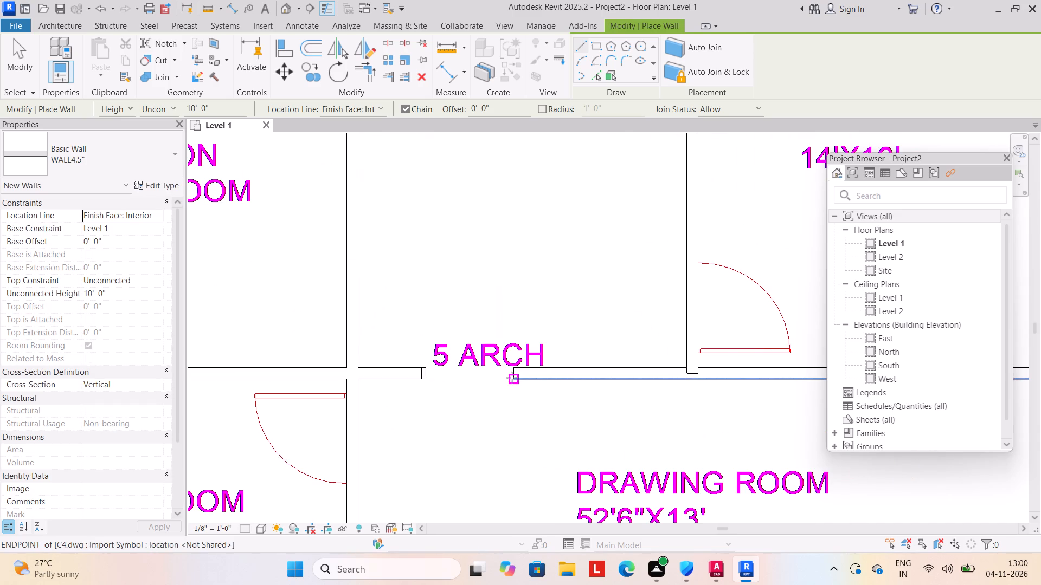
pyautogui.click(516, 378)
pyautogui.moveTo(647, 387); pyautogui.dragTo(449, 380, button='middle')
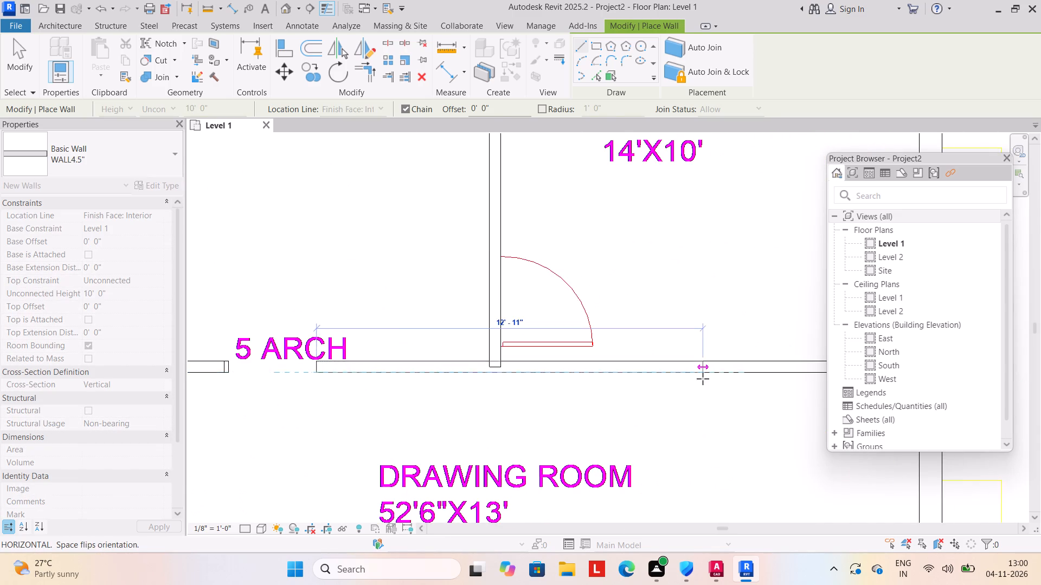
pyautogui.scroll(-2, 703, 379)
pyautogui.moveTo(703, 379); pyautogui.dragTo(567, 348, button='middle')
pyautogui.click(730, 344)
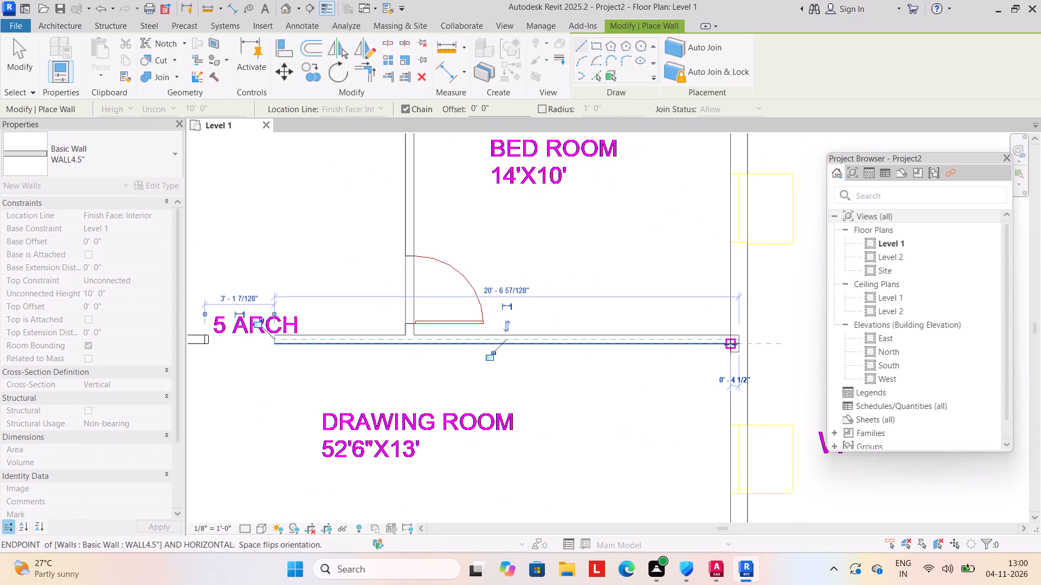
pyautogui.press('Escape')
pyautogui.scroll(-2, 510, 402)
pyautogui.moveTo(509, 404); pyautogui.dragTo(730, 400, button='middle')
pyautogui.press('Escape')
# Extend the guest-room-side partition's free end to match the linked drawing's 5 ARCH opening edge.
pyautogui.scroll(4, 505, 347)
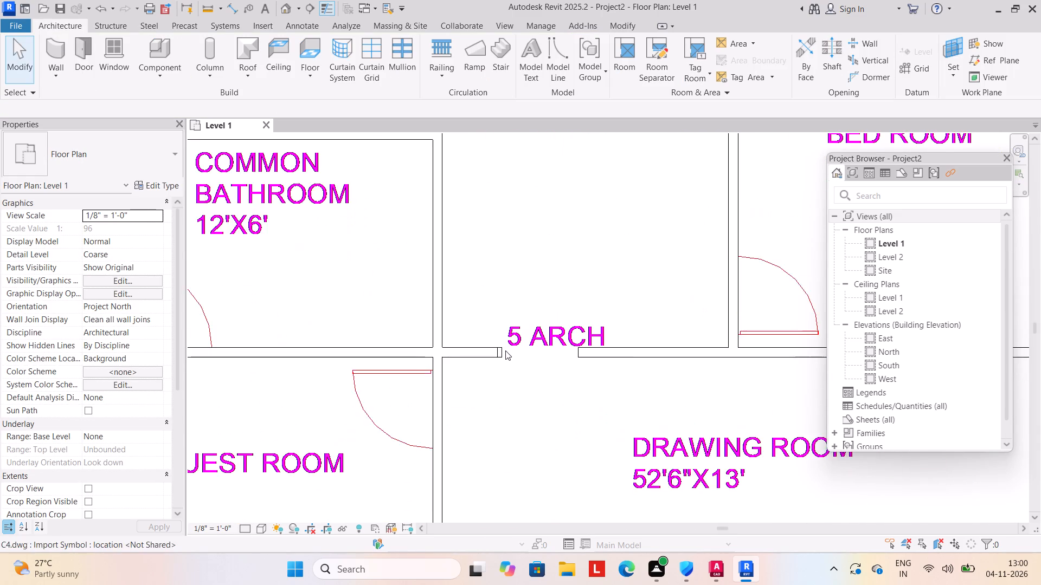
pyautogui.click(494, 354)
pyautogui.scroll(9, 494, 355)
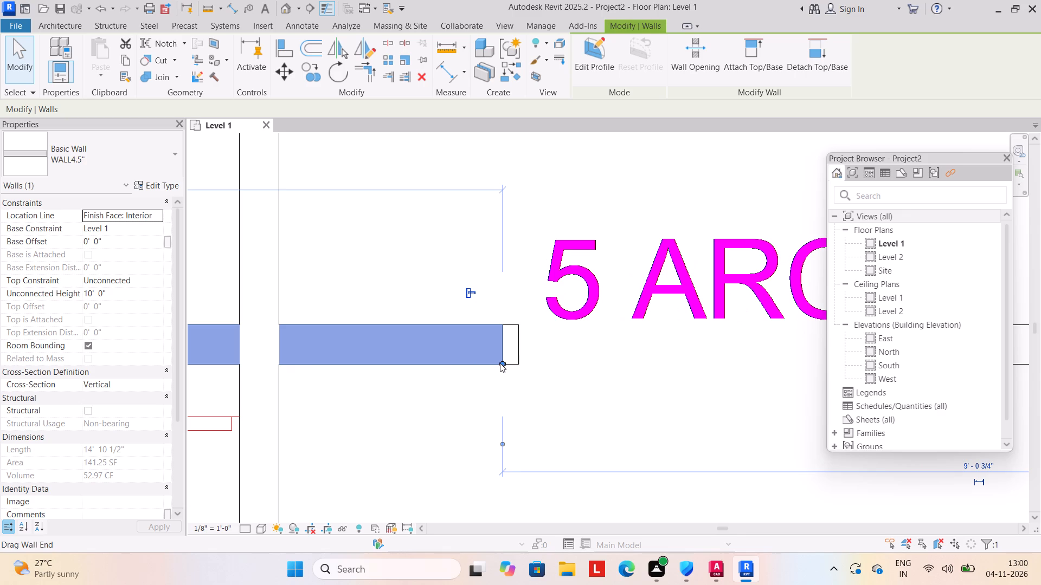
pyautogui.moveTo(500, 363); pyautogui.dragTo(517, 366)
pyautogui.click(513, 388)
pyautogui.press('Escape')
# Review the traced wall layout across the whole floor plan against the linked drawing.
pyautogui.scroll(-5, 519, 415)
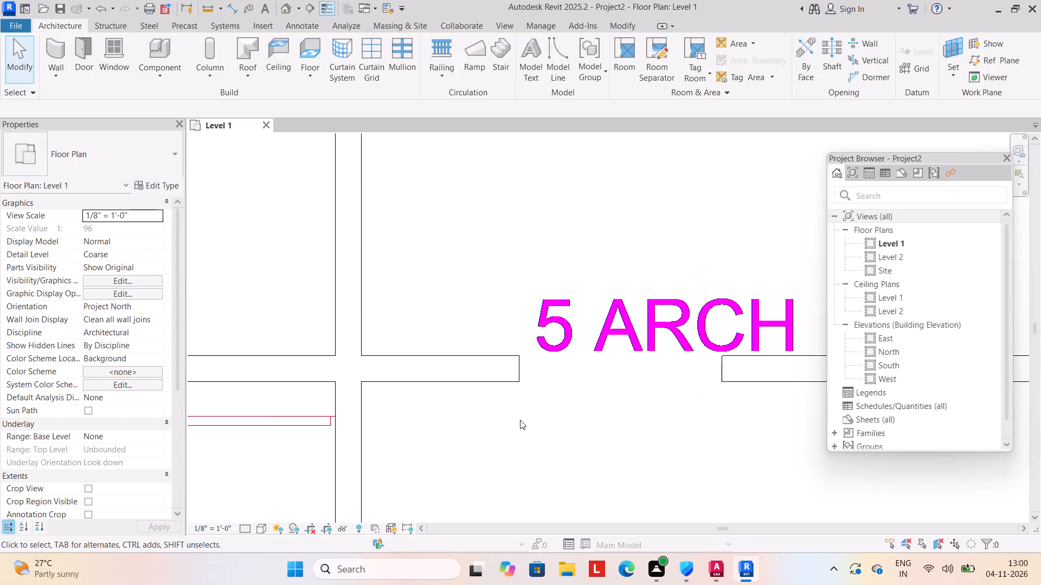
pyautogui.scroll(-16, 520, 422)
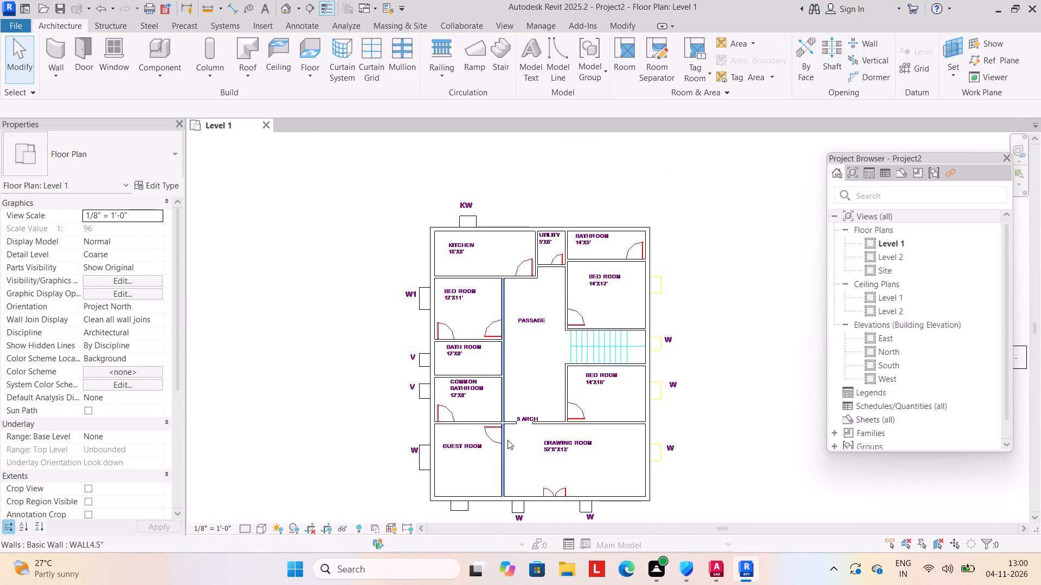
pyautogui.moveTo(507, 440); pyautogui.dragTo(509, 394, button='middle')
pyautogui.scroll(1, 507, 439)
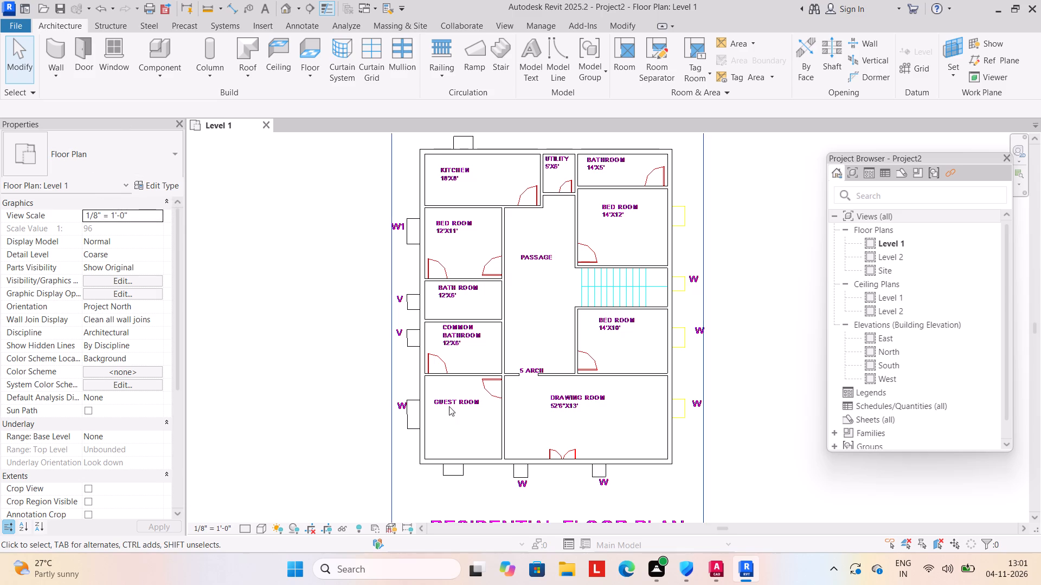
pyautogui.scroll(-2, 494, 387)
pyautogui.moveTo(494, 387); pyautogui.dragTo(460, 389, button='middle')
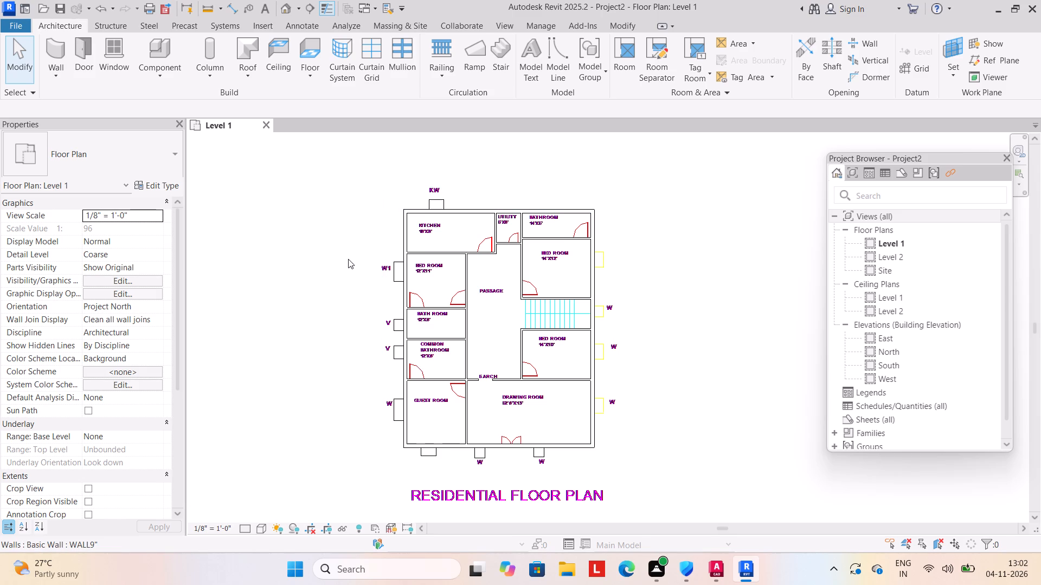
# Place Single-Flush 30" x 80" doors over the linked door symbols of the utility room and the common bathroom.
pyautogui.click(76, 58)
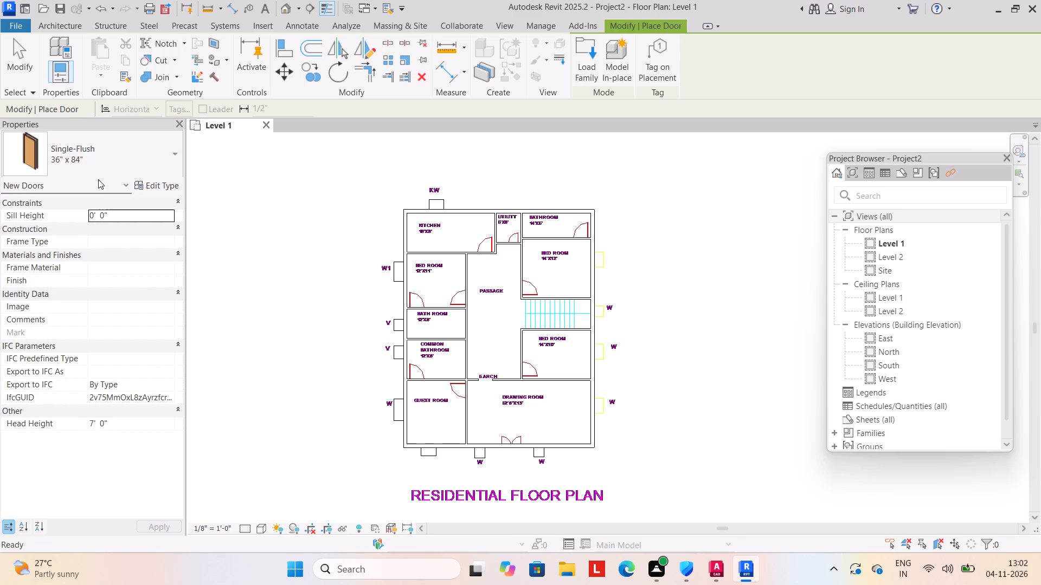
pyautogui.scroll(-2, 406, 305)
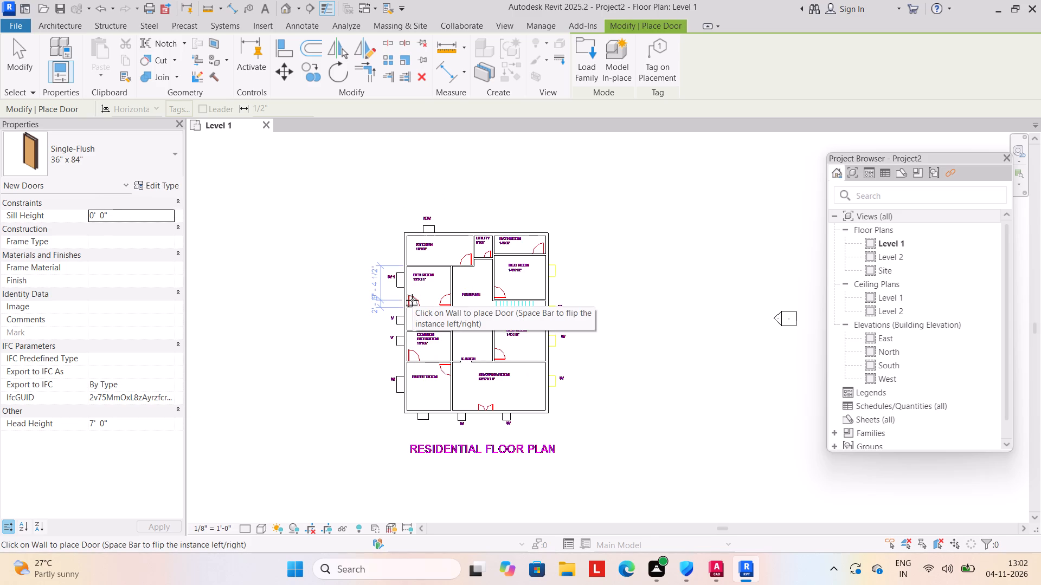
pyautogui.click(31, 56)
pyautogui.click(82, 55)
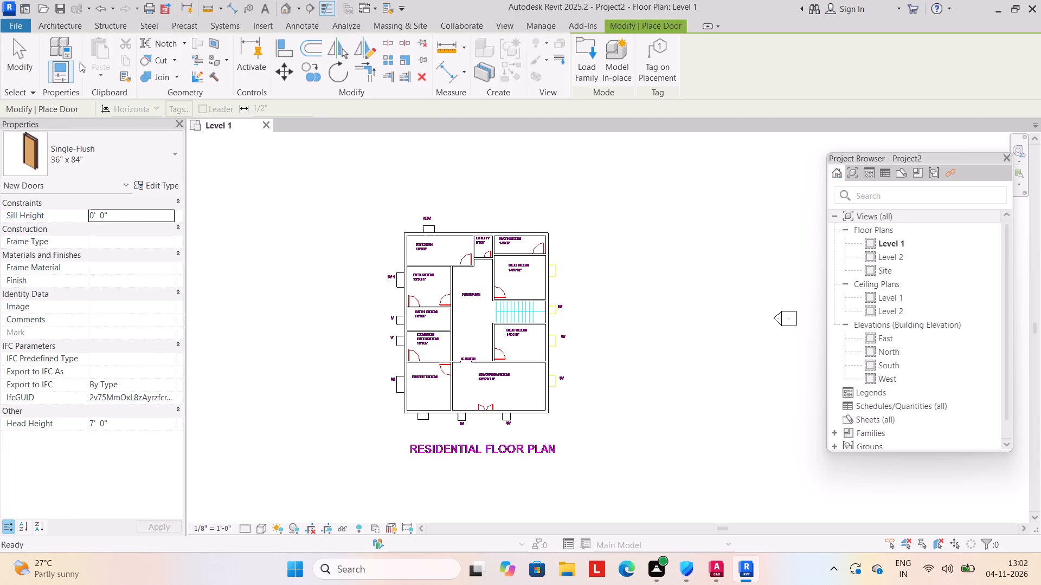
pyautogui.click(176, 154)
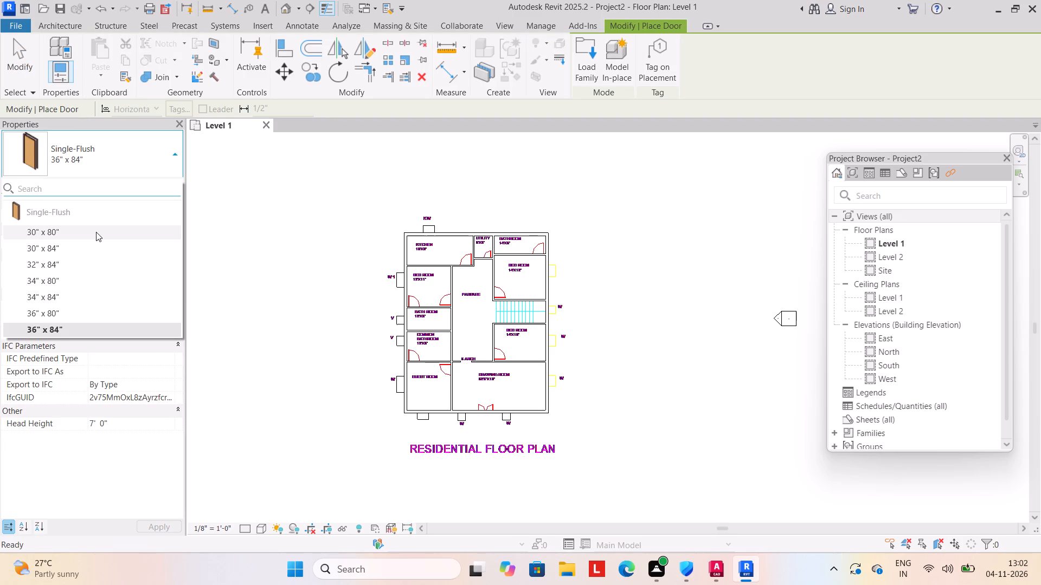
pyautogui.click(96, 232)
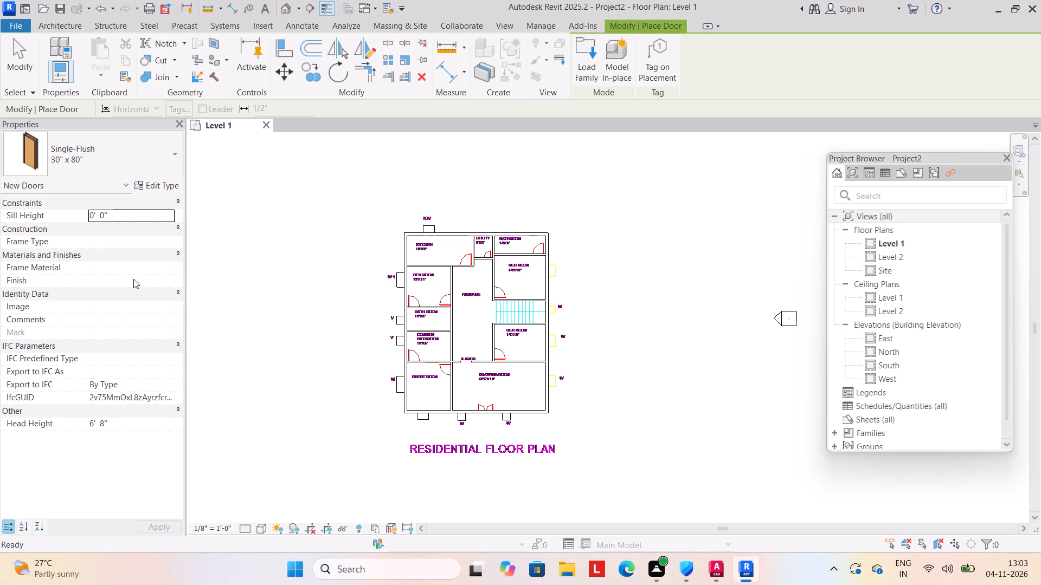
pyautogui.scroll(4, 469, 259)
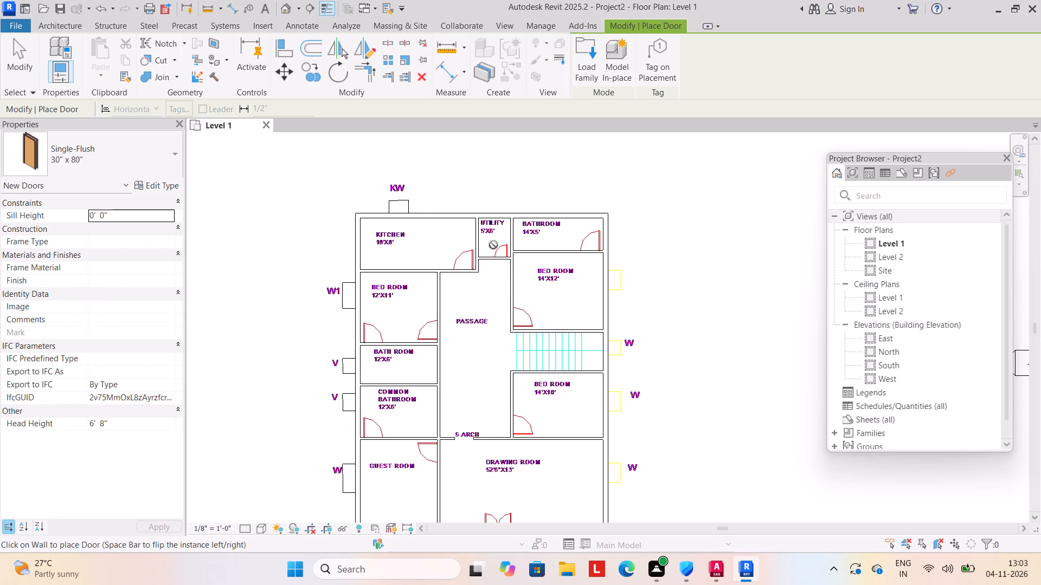
pyautogui.scroll(4, 498, 255)
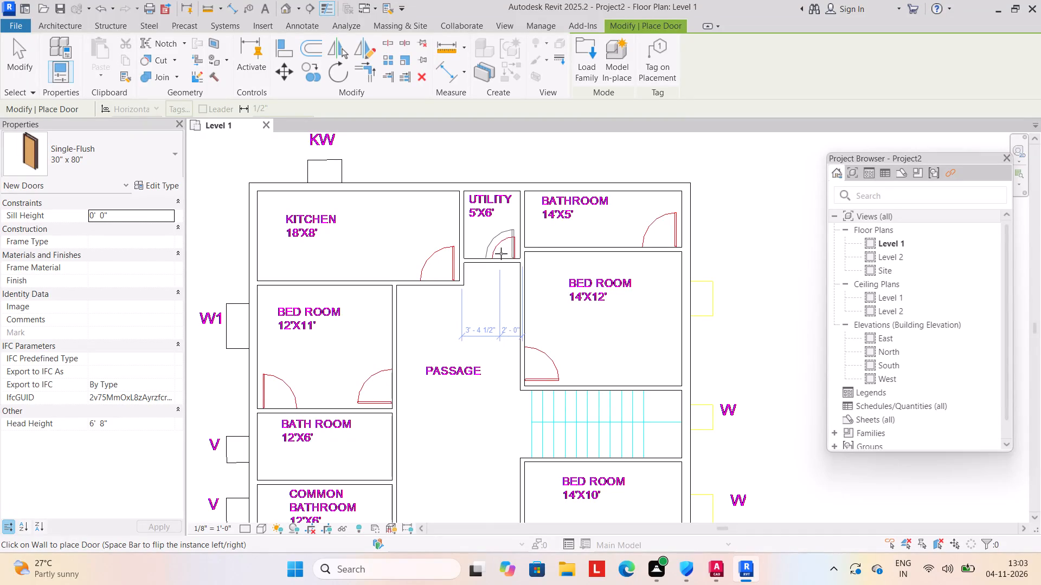
pyautogui.click(501, 253)
pyautogui.scroll(-3, 431, 356)
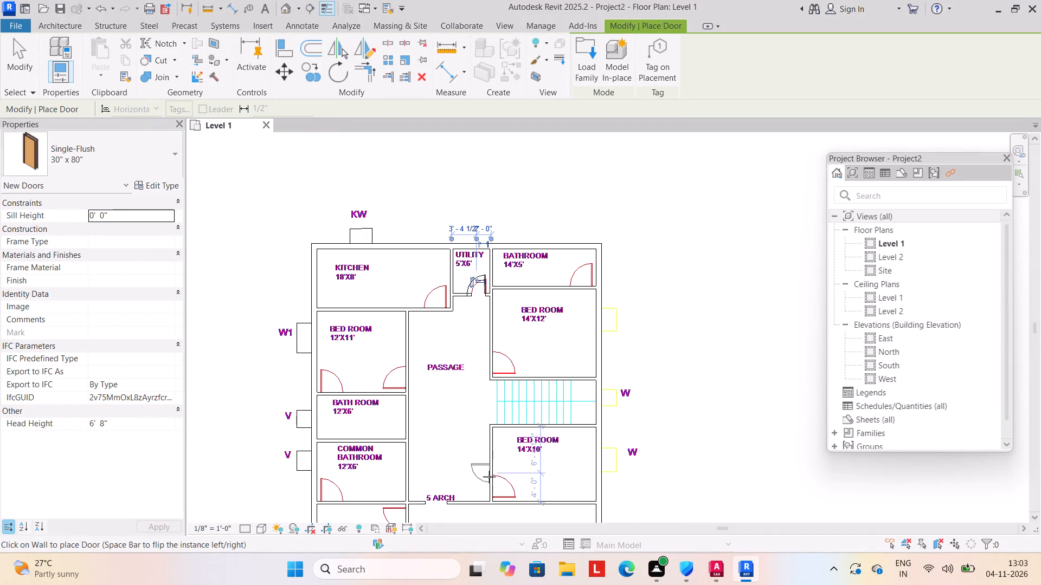
pyautogui.moveTo(490, 478); pyautogui.dragTo(490, 366, button='middle')
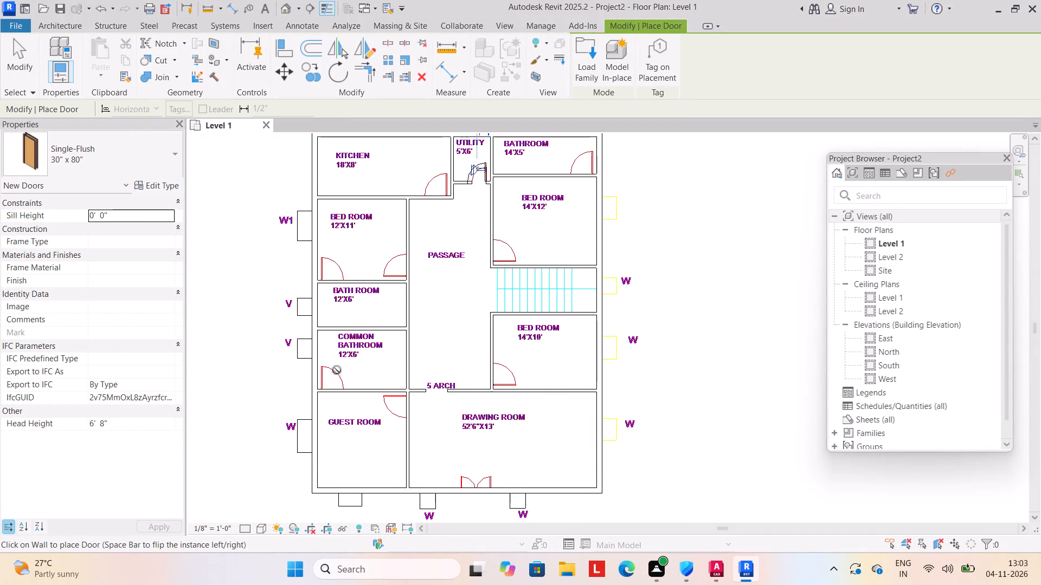
pyautogui.press('space')
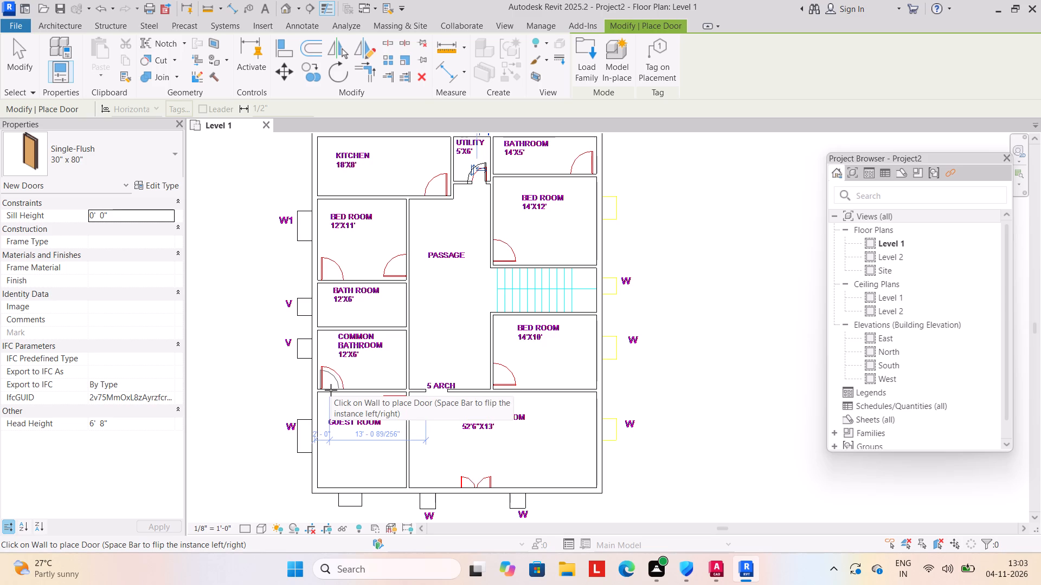
pyautogui.click(331, 390)
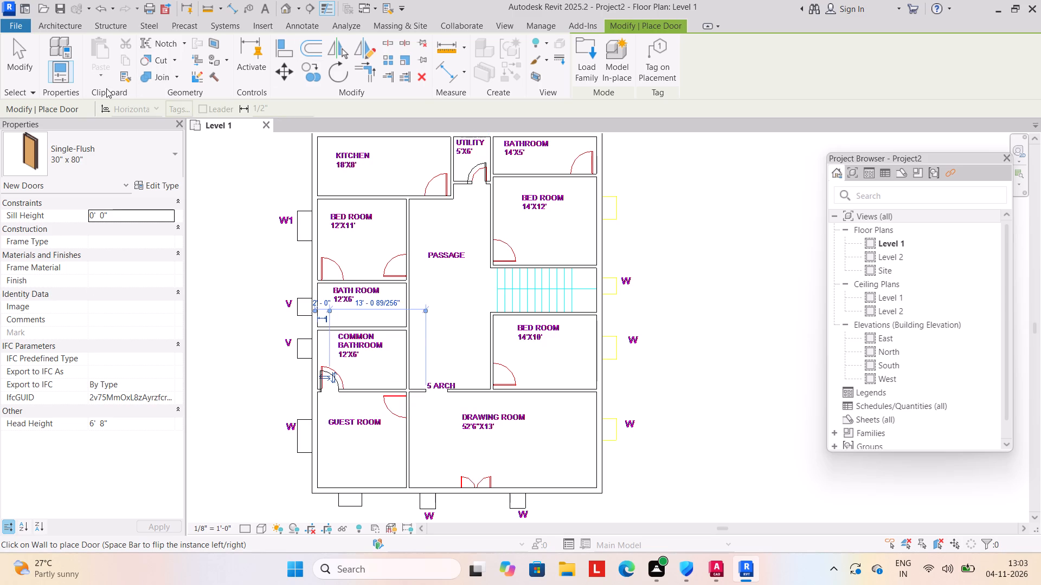
# Place Single-Flush 36" x 84" doors at the kitchen's passage-side wall and between the 14'x5' bathroom and the 14'x12' bedroom.
pyautogui.click(182, 154)
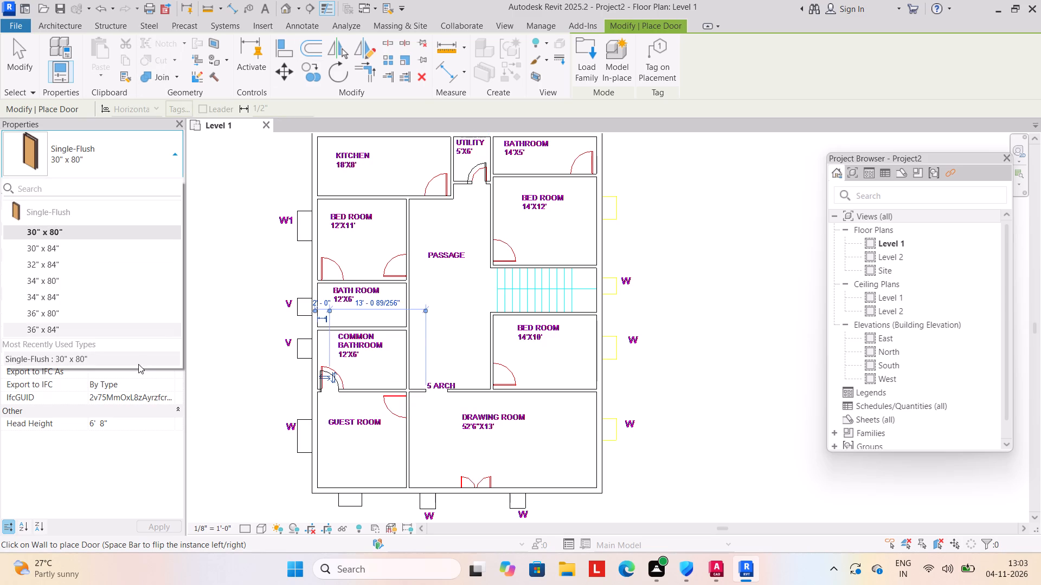
pyautogui.click(154, 329)
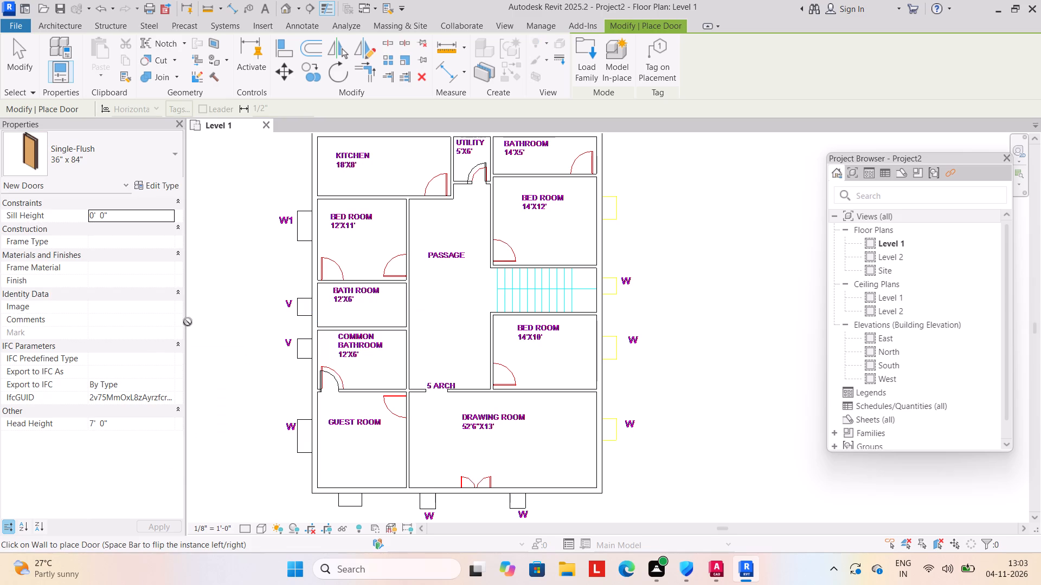
pyautogui.scroll(-2, 204, 141)
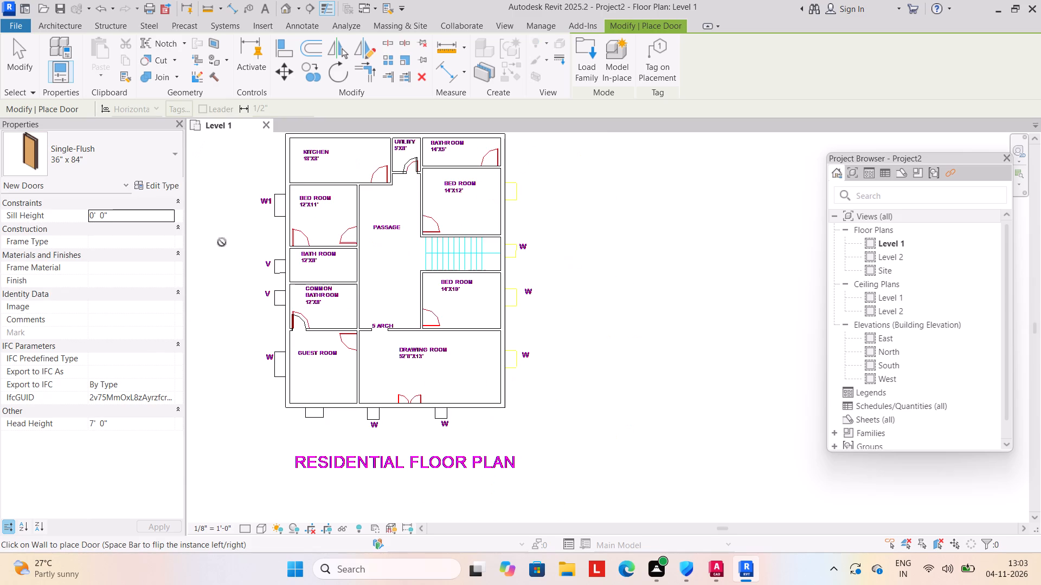
pyautogui.moveTo(249, 237); pyautogui.dragTo(320, 281, button='middle')
pyautogui.scroll(4, 434, 198)
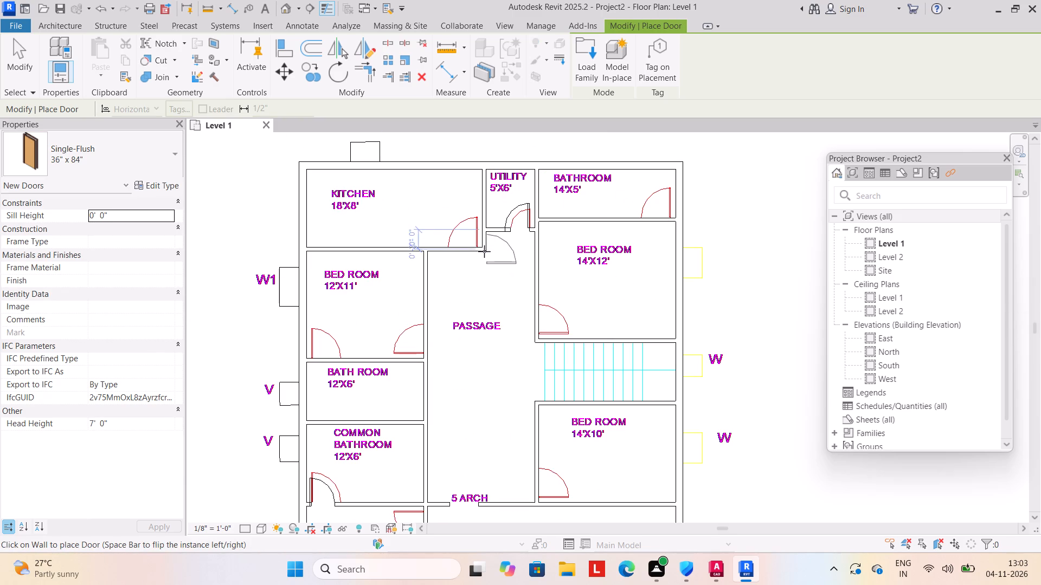
pyautogui.click(464, 241)
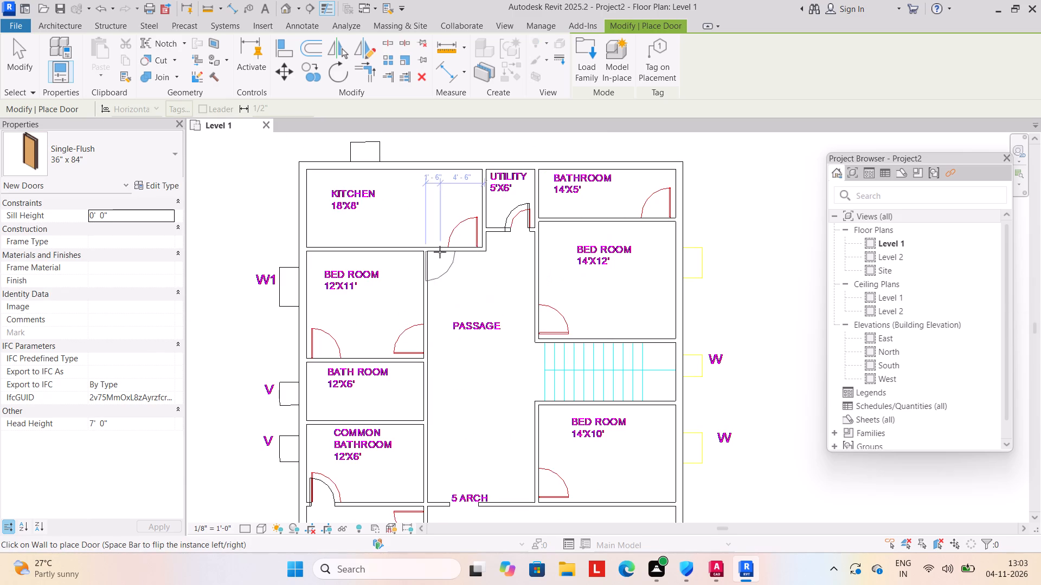
pyautogui.click(464, 245)
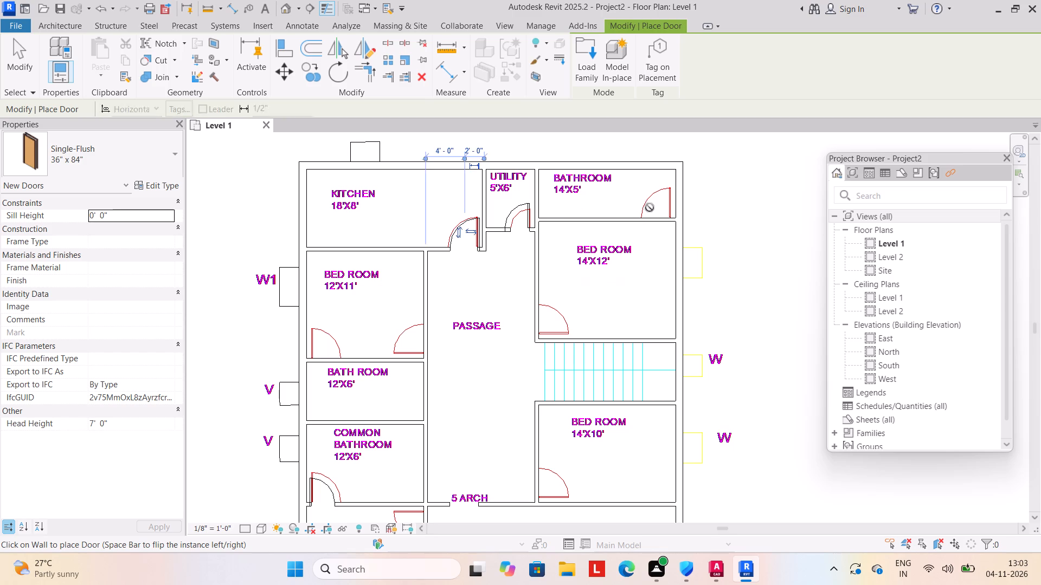
pyautogui.click(649, 207)
pyautogui.doubleClick(648, 212)
pyautogui.rightClick(652, 217)
pyautogui.rightClick(653, 218)
pyautogui.rightClick(653, 218)
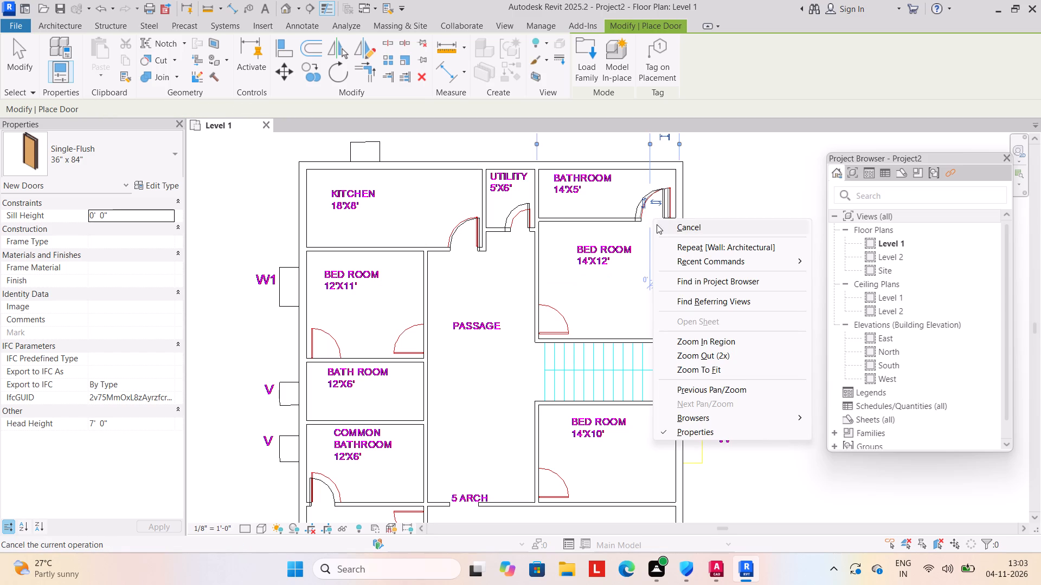
pyautogui.click(657, 224)
pyautogui.moveTo(602, 265); pyautogui.dragTo(523, 305)
pyautogui.moveTo(497, 307); pyautogui.dragTo(460, 307)
pyautogui.moveTo(430, 311); pyautogui.dragTo(410, 318, button='right')
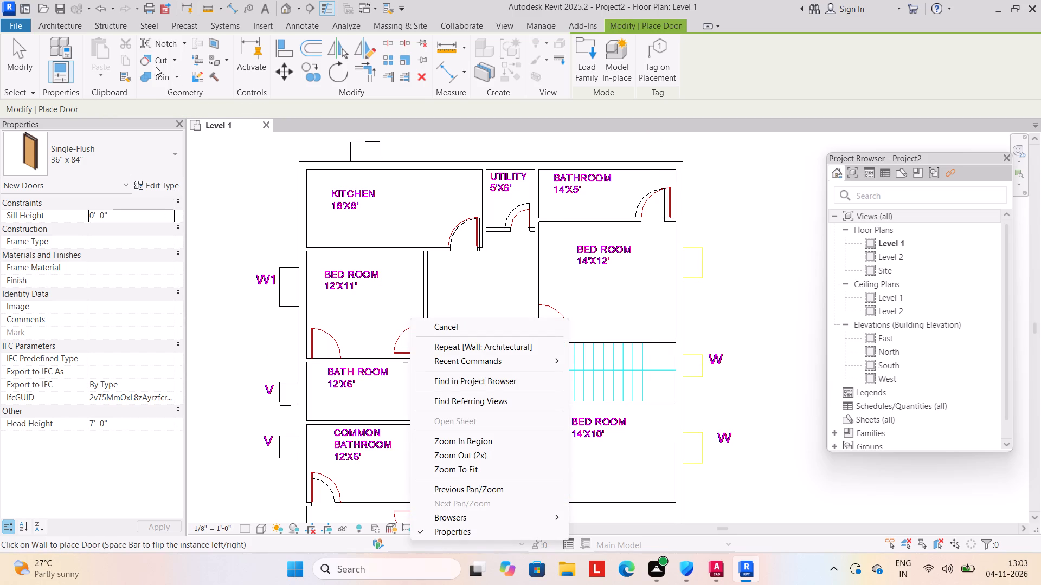
# Place two Single-Flush 36" x 84" doors in the 12'x11' bedroom, one to the bath room and one to the passage.
pyautogui.click(179, 154)
pyautogui.click(133, 224)
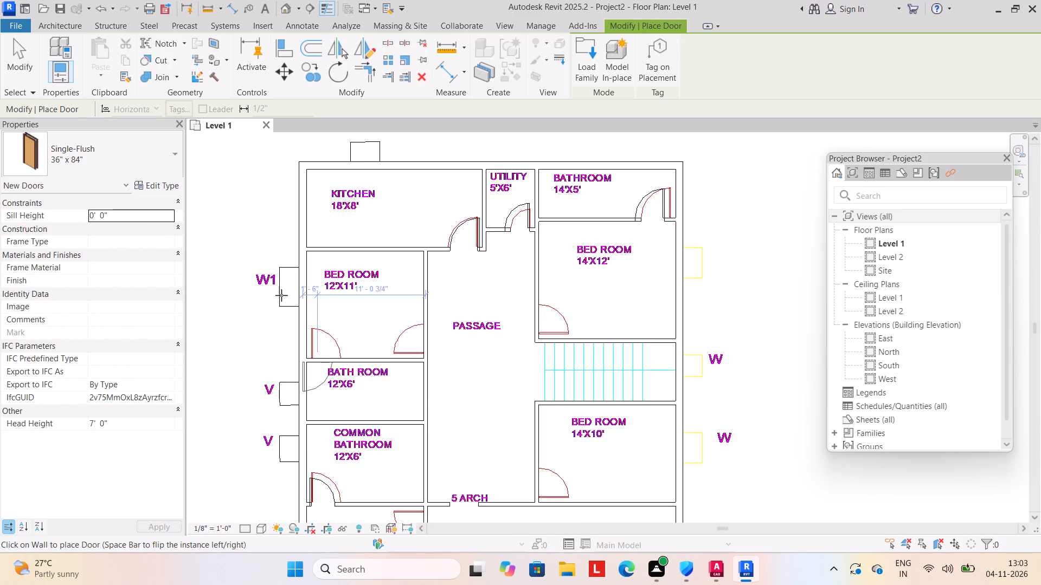
pyautogui.press('space')
pyautogui.click(329, 360)
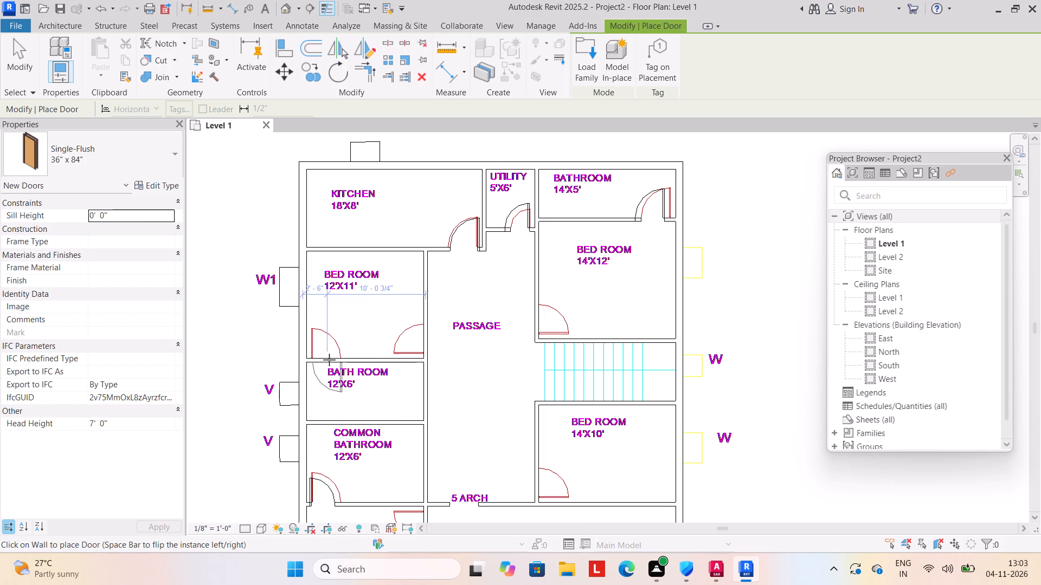
pyautogui.click(425, 341)
pyautogui.press('space')
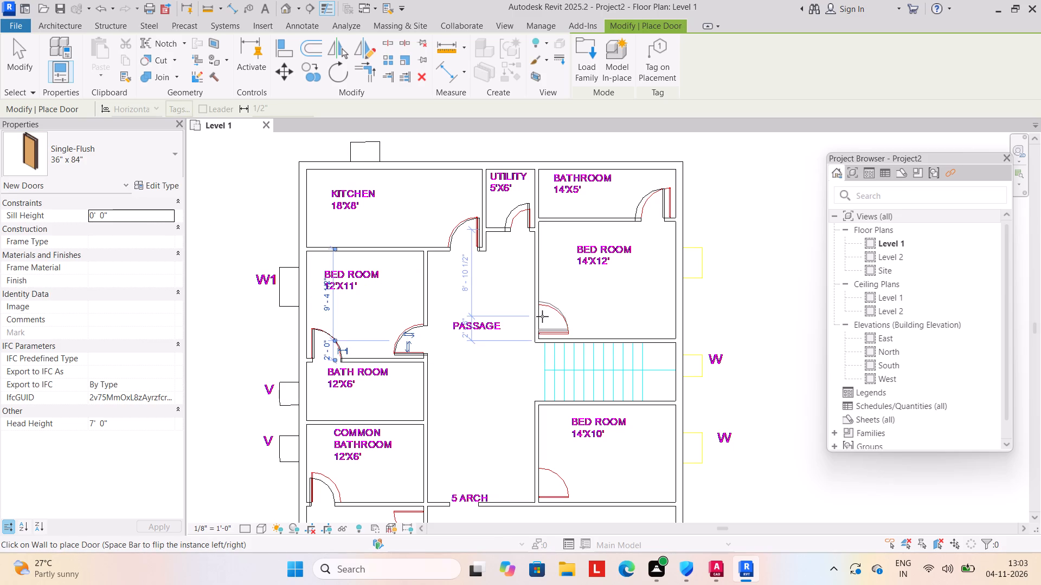
# Place Single-Flush 36" x 84" doors over the linked symbols of the 14'x12' bedroom, the 14'x10' bedroom and the guest room.
pyautogui.click(542, 316)
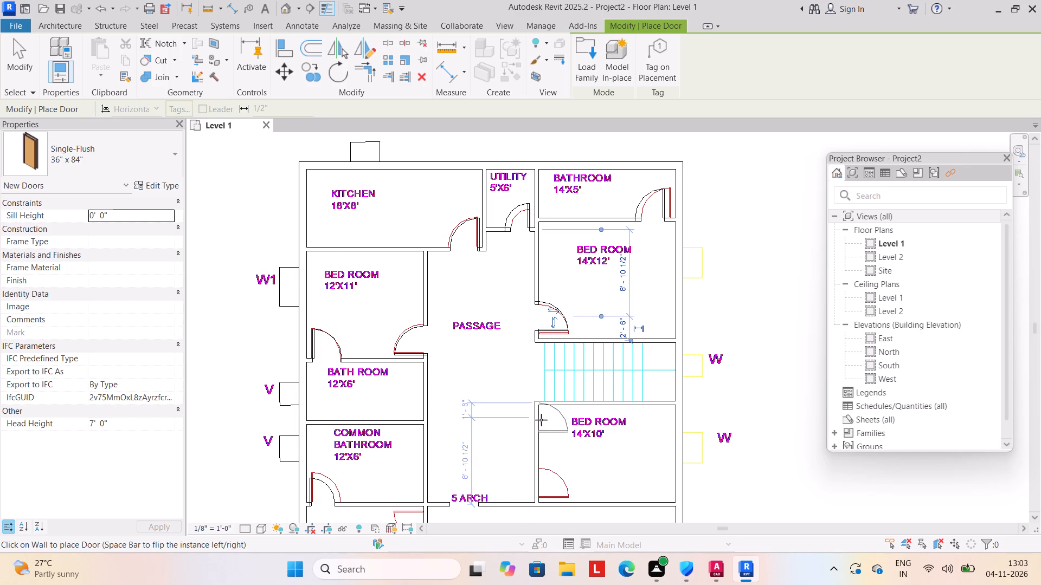
pyautogui.click(543, 480)
pyautogui.scroll(-4, 527, 464)
pyautogui.moveTo(519, 461); pyautogui.dragTo(506, 362, button='middle')
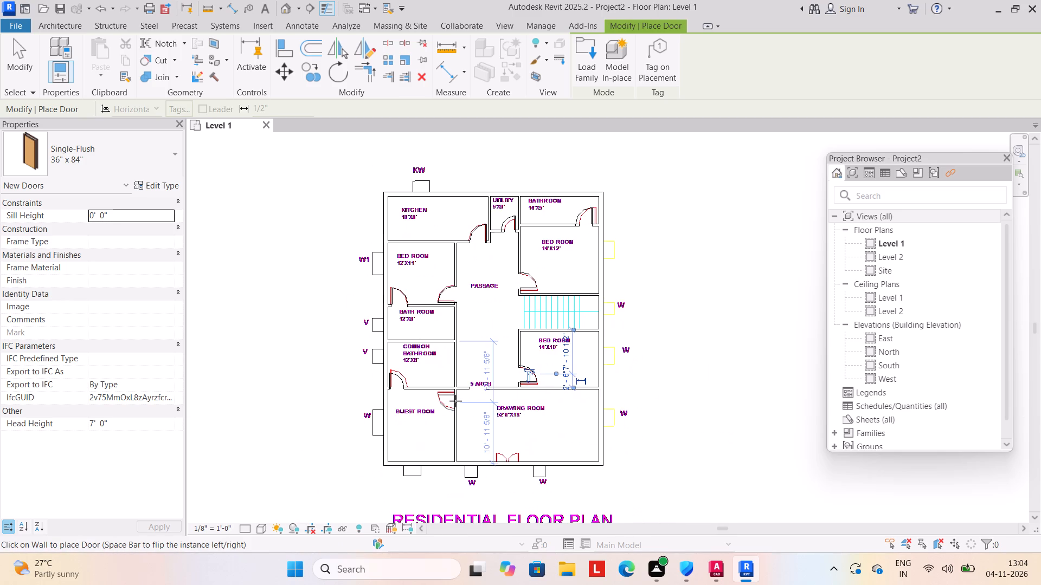
pyautogui.click(454, 394)
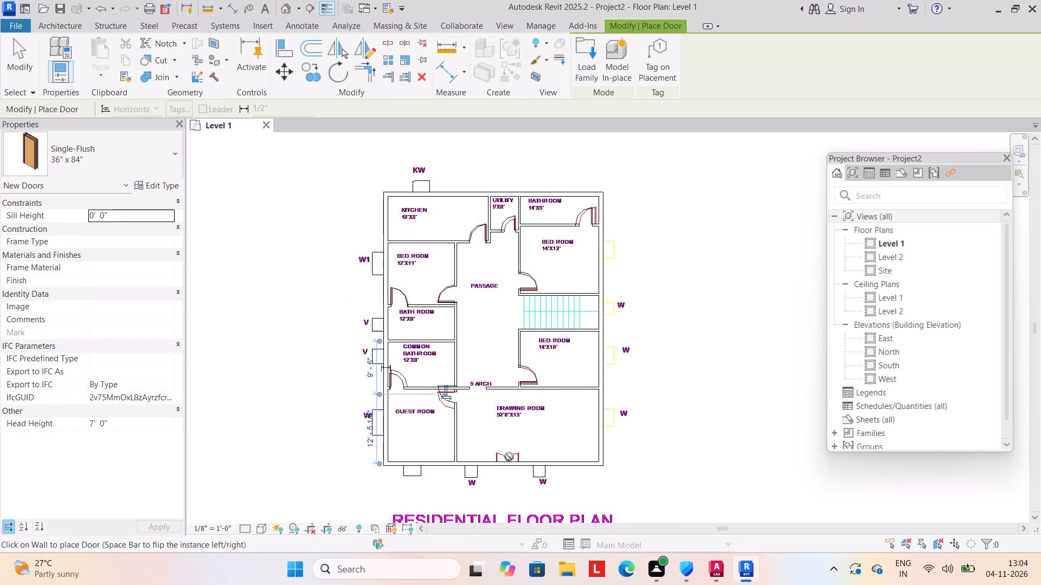
# Place a Single-Flush 36" x 84" door in the drawing room's exterior wall at the entrance, about 8'6" from the guest room partition.
pyautogui.press('space')
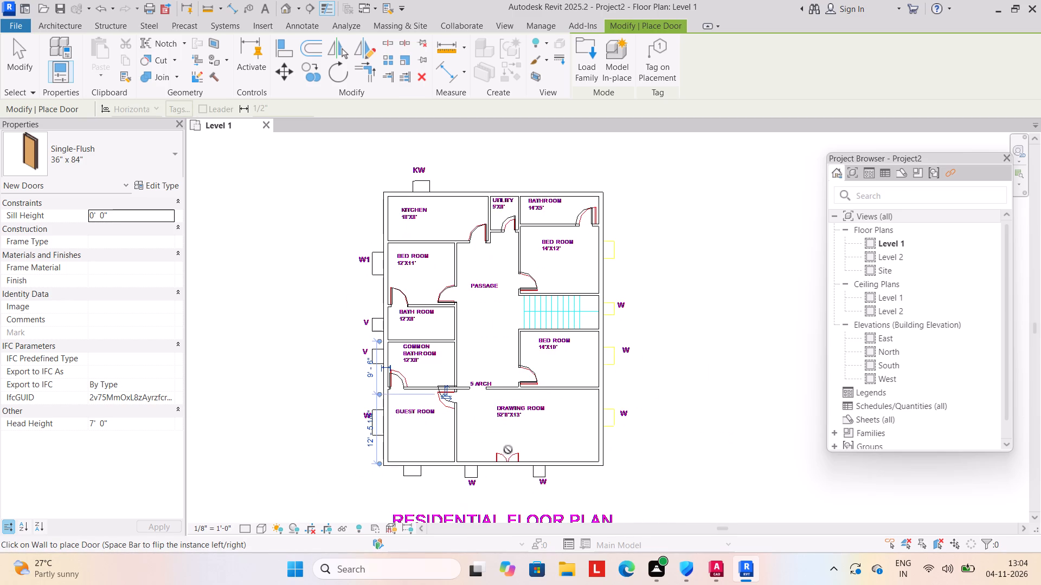
pyautogui.click(504, 463)
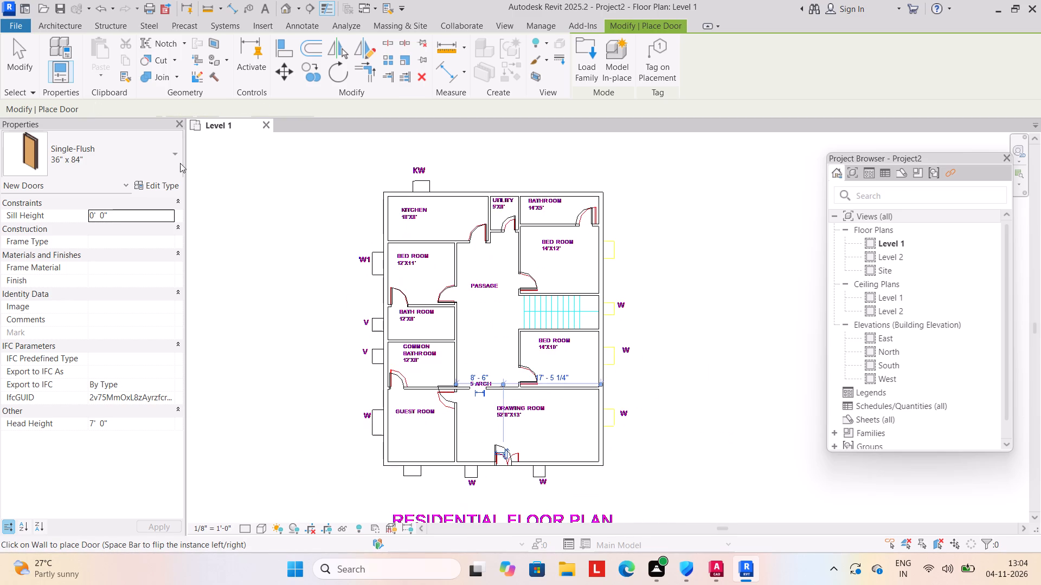
pyautogui.click(32, 84)
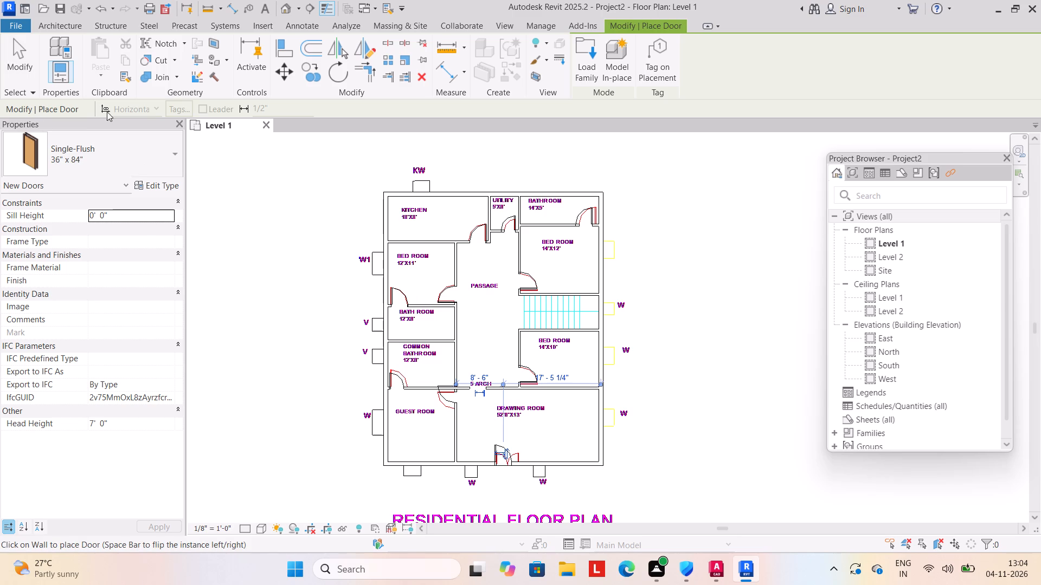
pyautogui.moveTo(17, 51); pyautogui.dragTo(23, 52)
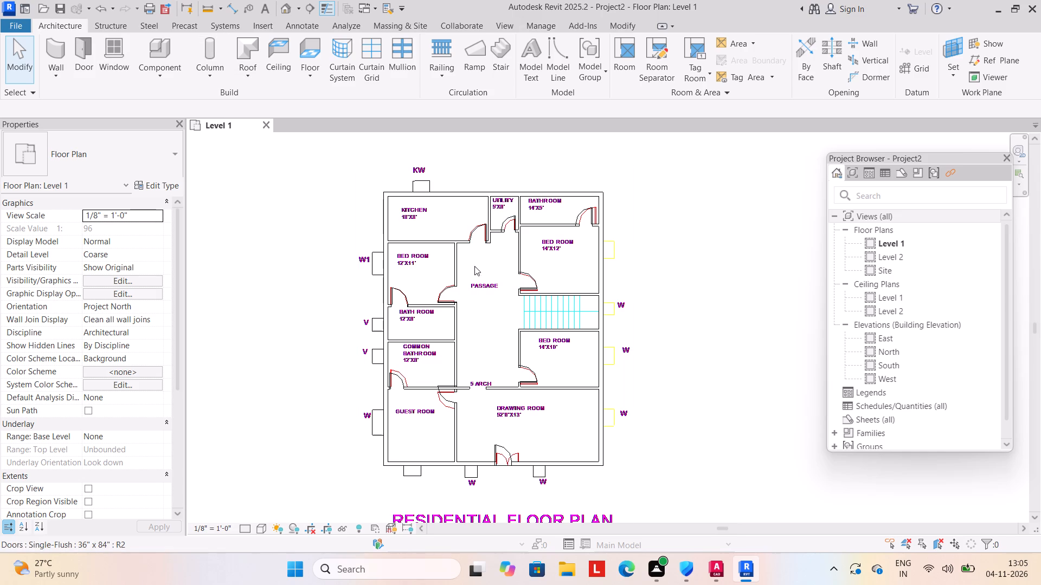
# Place Fixed 16" x 24" windows at the two V marks in the exterior wall of the bath room and common bathroom.
pyautogui.click(113, 52)
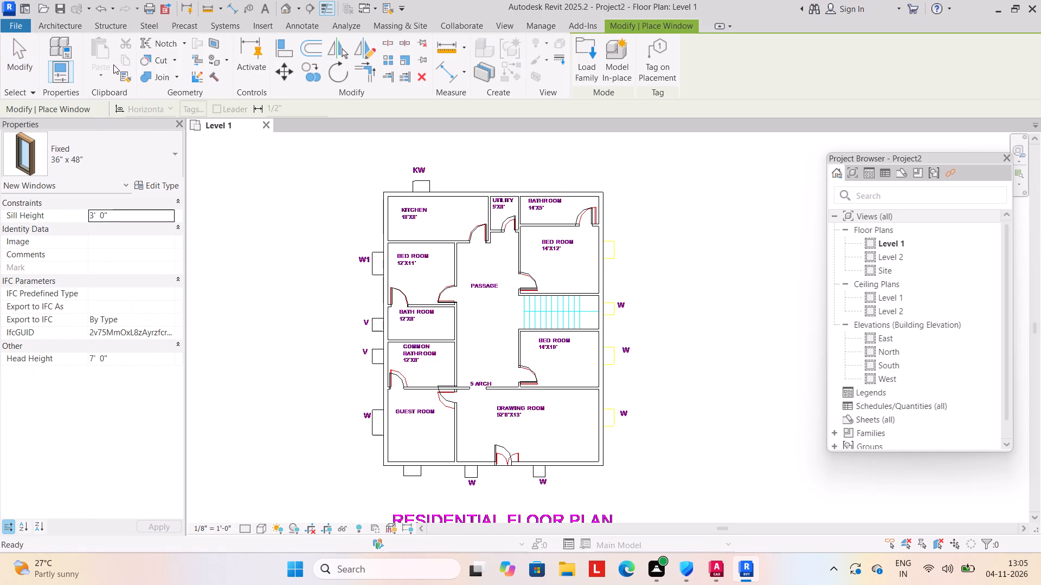
pyautogui.click(169, 160)
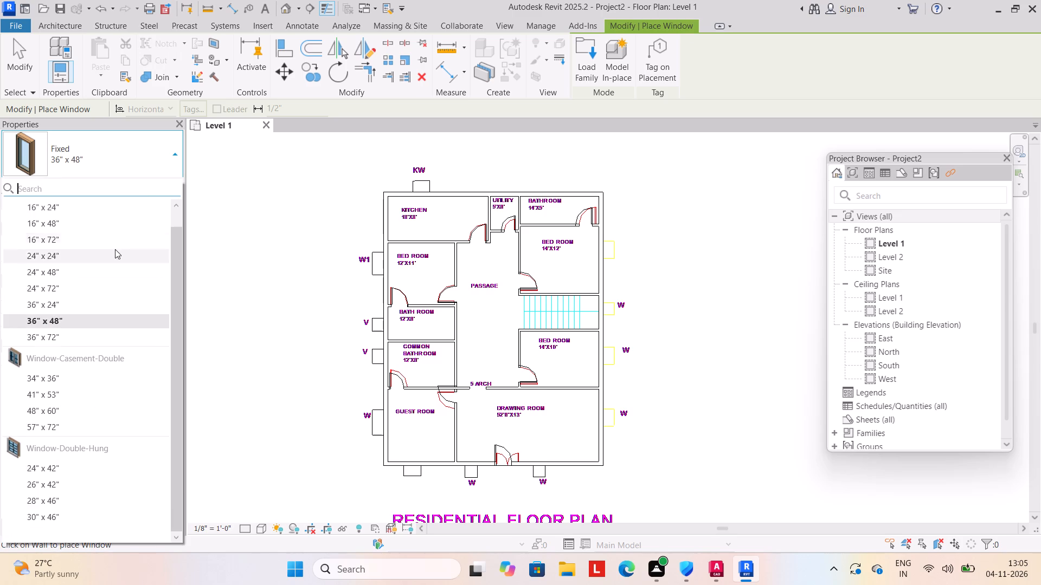
pyautogui.click(120, 213)
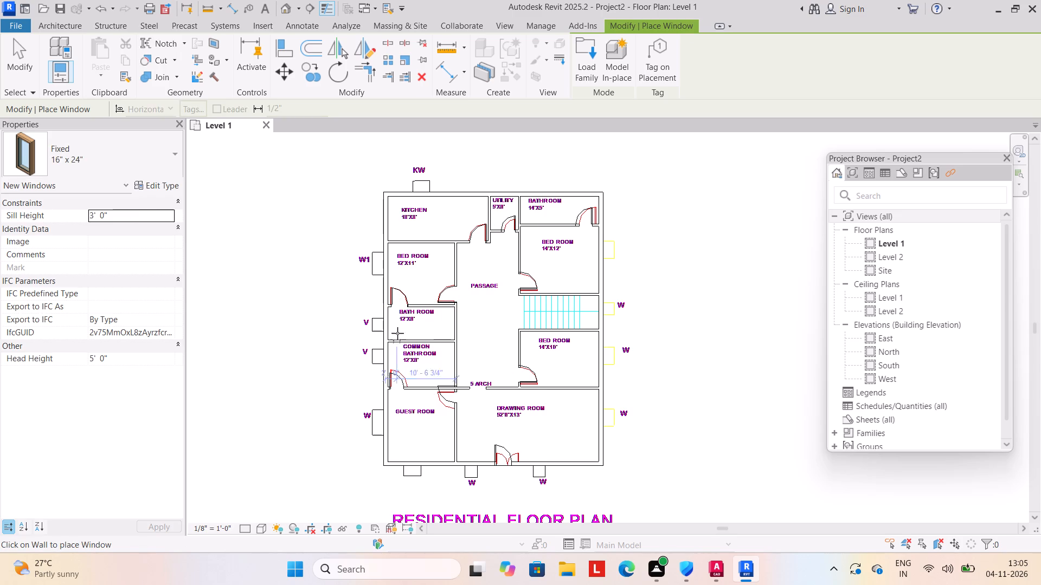
pyautogui.click(392, 320)
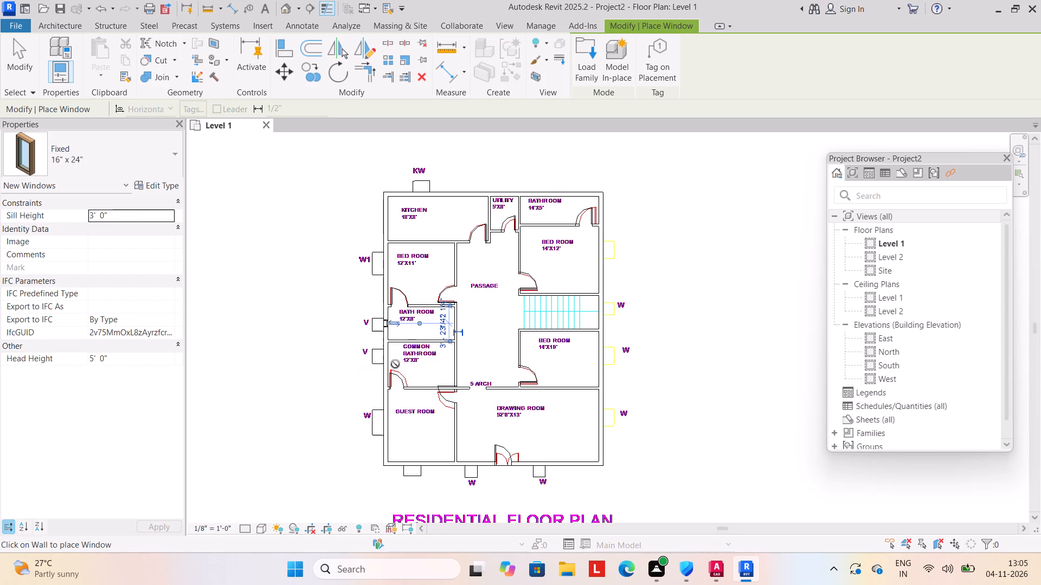
pyautogui.click(382, 355)
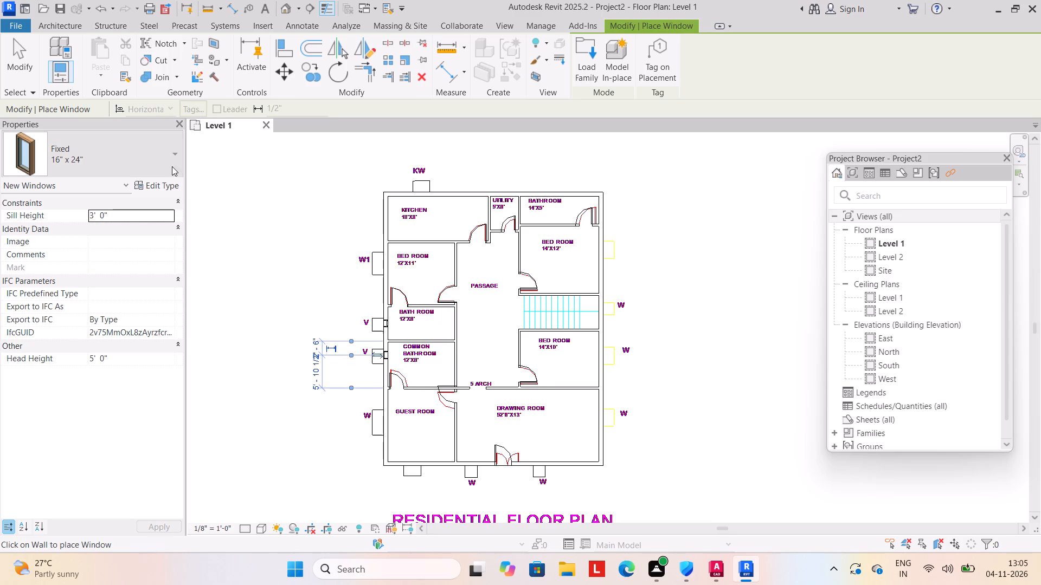
pyautogui.click(12, 56)
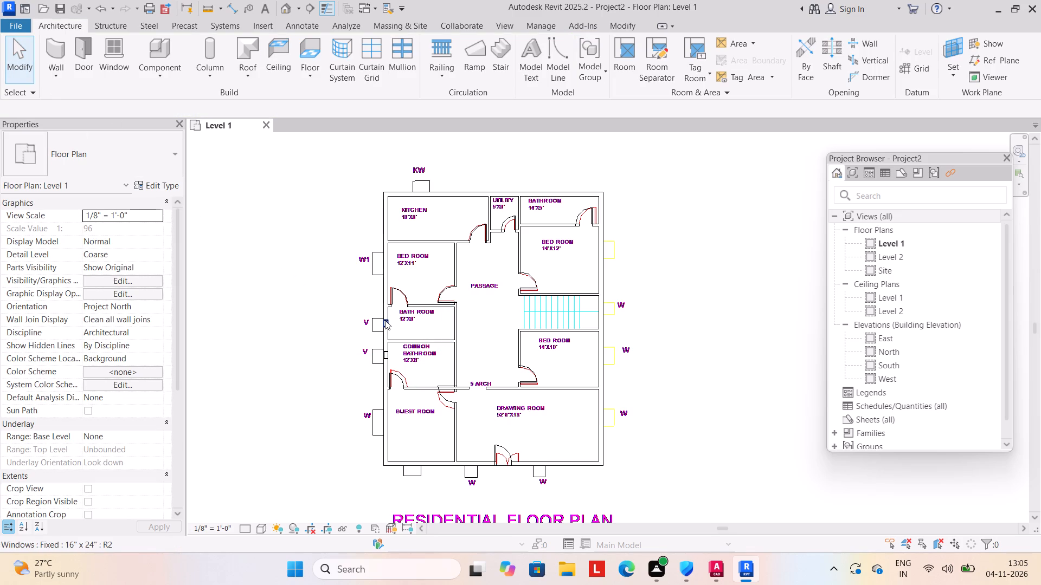
# Delete the Fixed 16" x 24" window at the V mark in the bath room's exterior wall.
pyautogui.click(385, 320)
pyautogui.press('Delete')
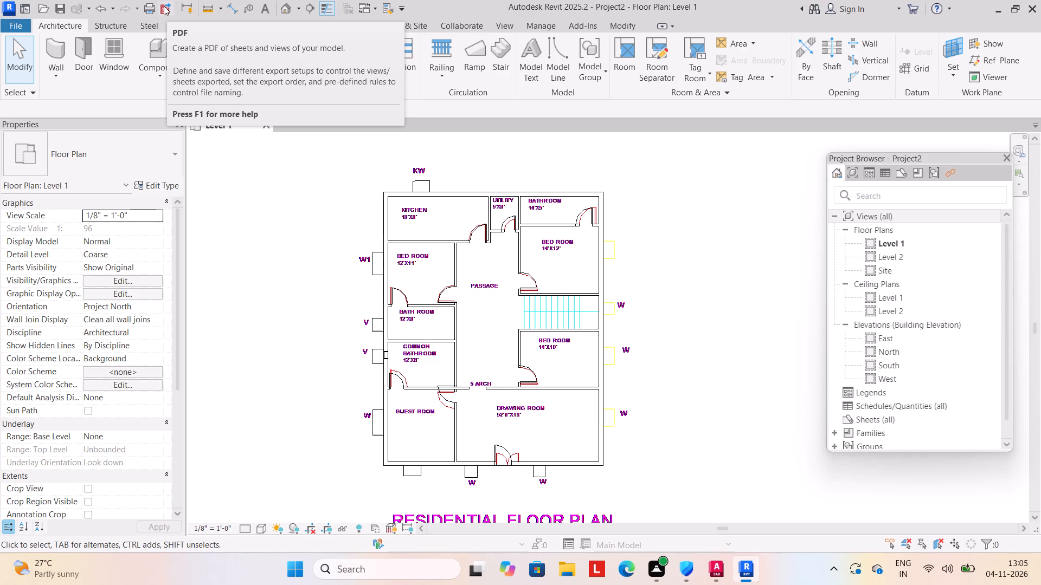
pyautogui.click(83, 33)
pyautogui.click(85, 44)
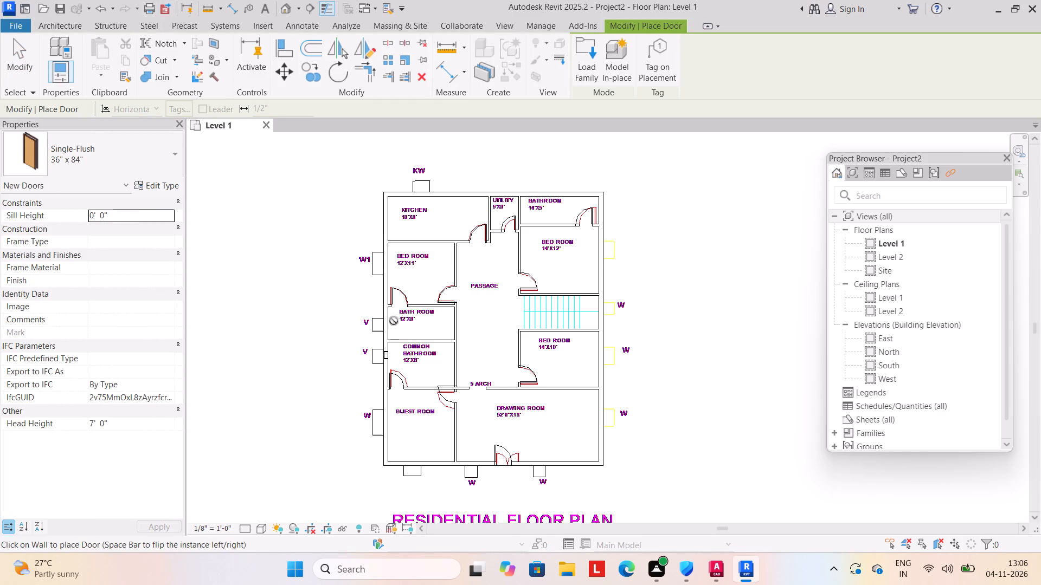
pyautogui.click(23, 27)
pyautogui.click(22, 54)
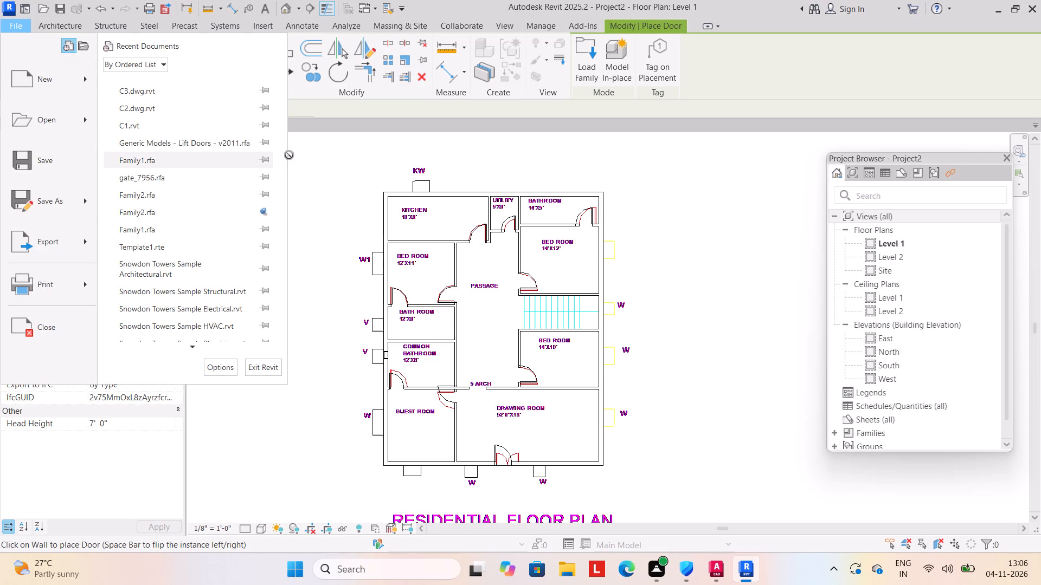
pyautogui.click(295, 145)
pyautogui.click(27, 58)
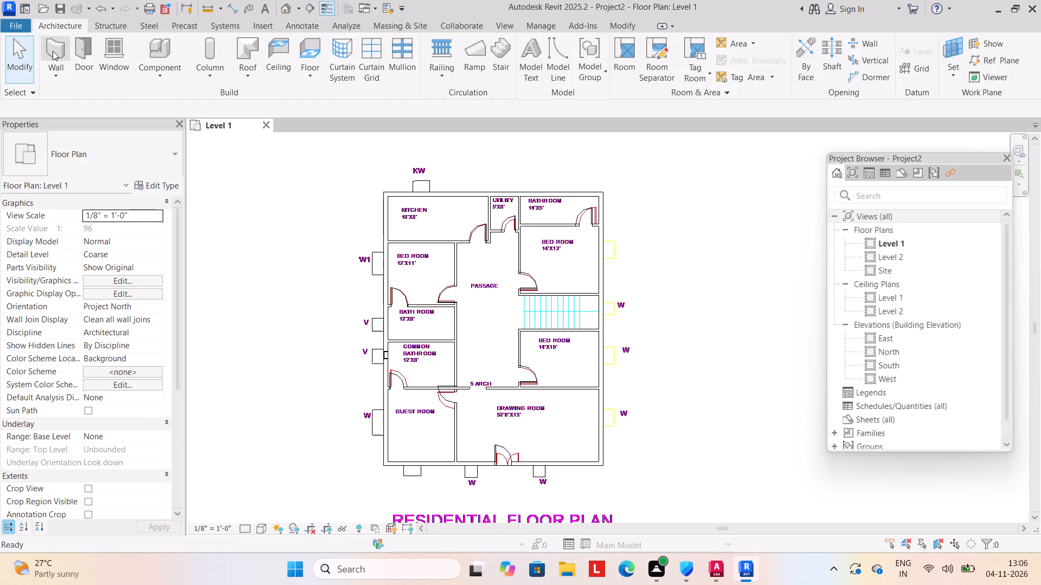
# Place a Window-Casement-Double 34" x 36" window at the KW mark in the kitchen's exterior wall.
pyautogui.click(109, 57)
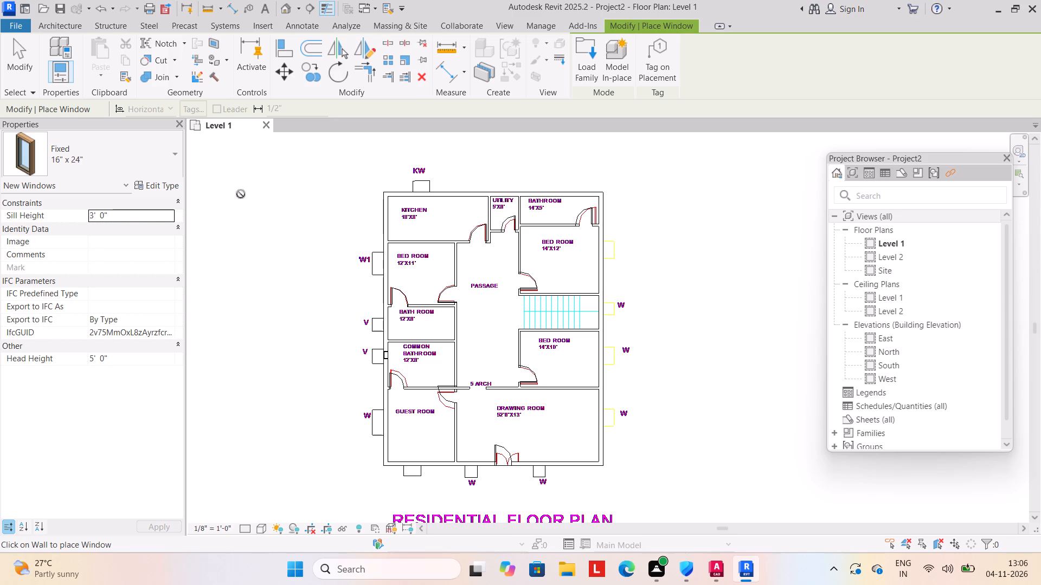
pyautogui.click(176, 151)
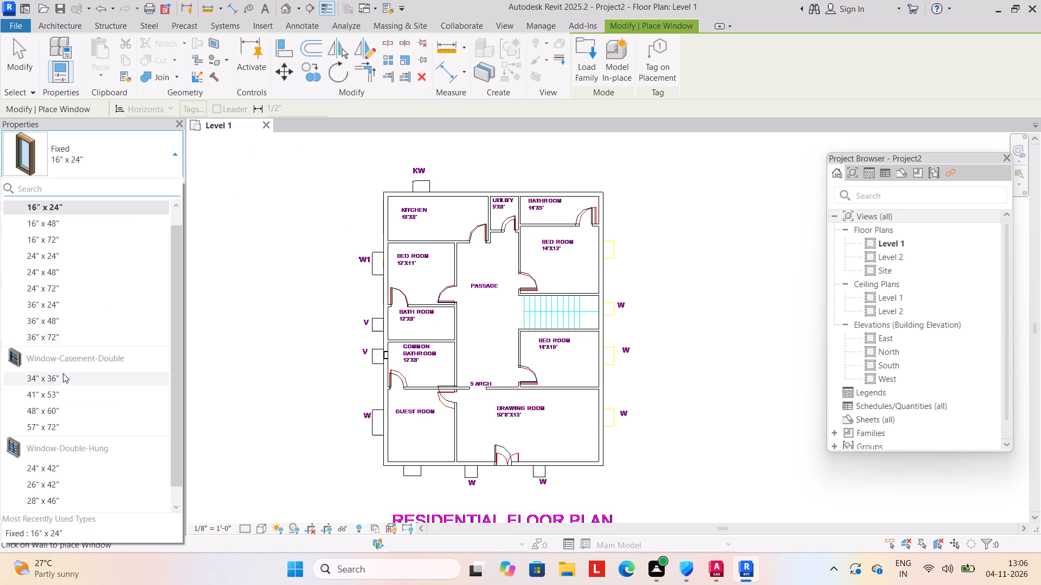
pyautogui.click(63, 374)
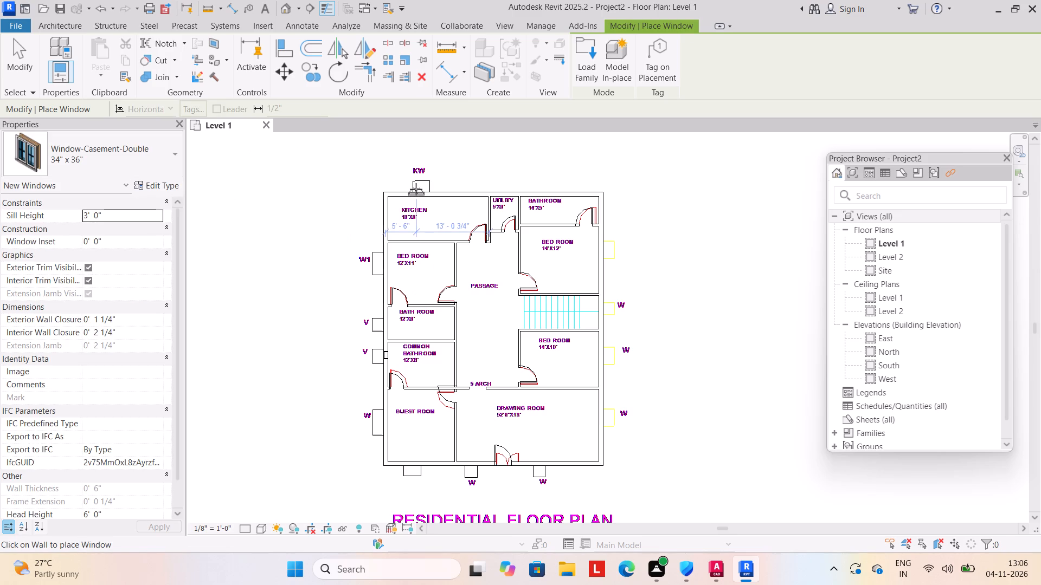
pyautogui.click(420, 188)
# Place a Fixed 16" x 24" window at the V mark in the bath room's exterior wall.
pyautogui.click(171, 152)
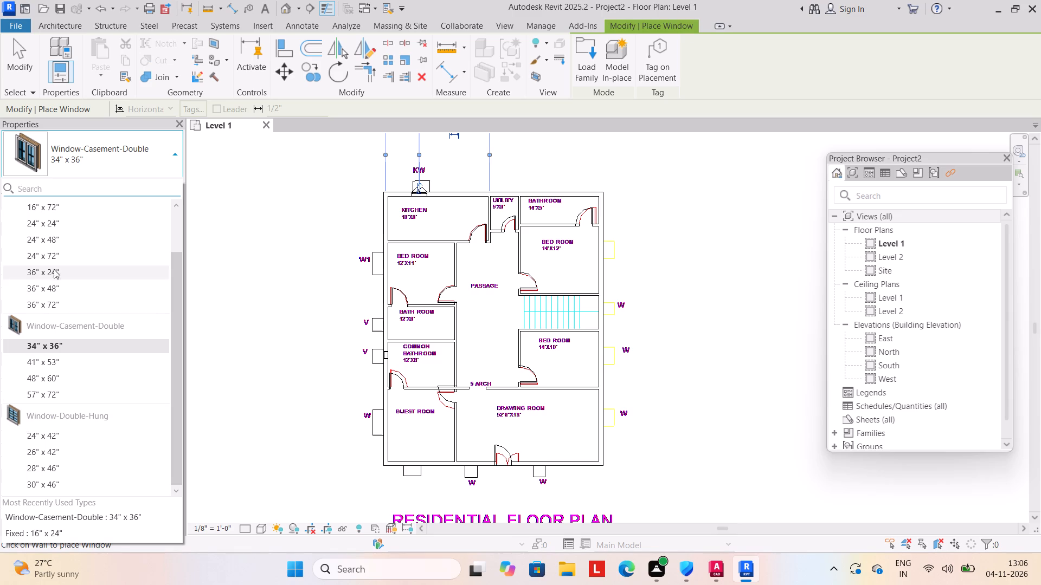
pyautogui.scroll(4, 81, 232)
pyautogui.scroll(-12, 87, 242)
pyautogui.scroll(5, 82, 245)
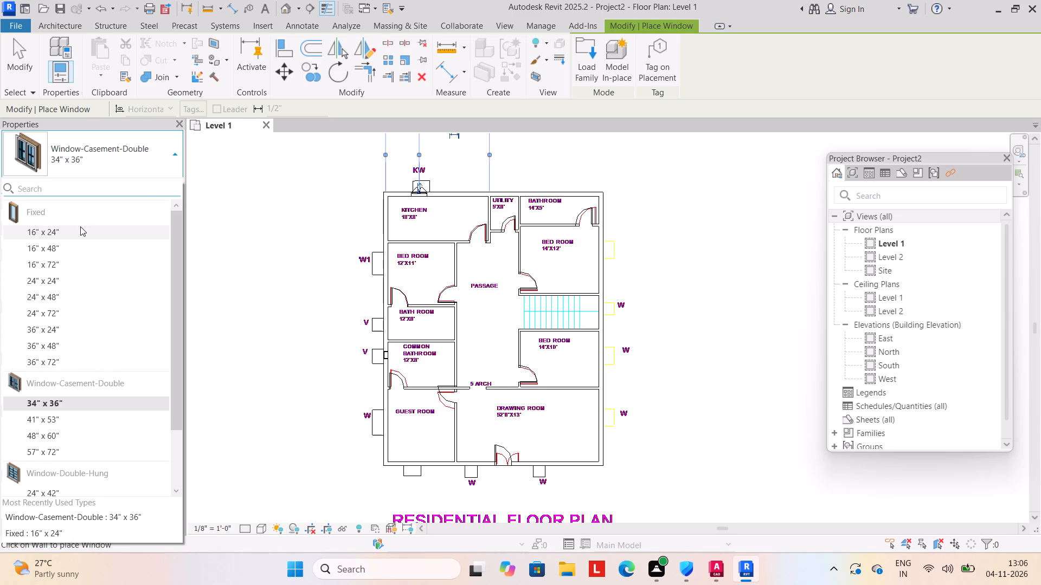
pyautogui.click(82, 230)
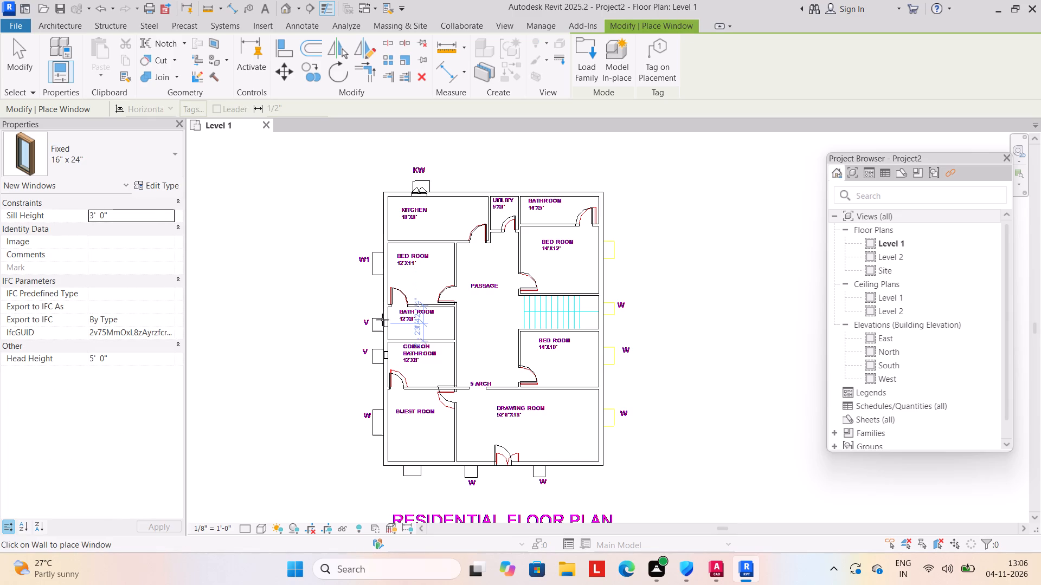
pyautogui.click(383, 320)
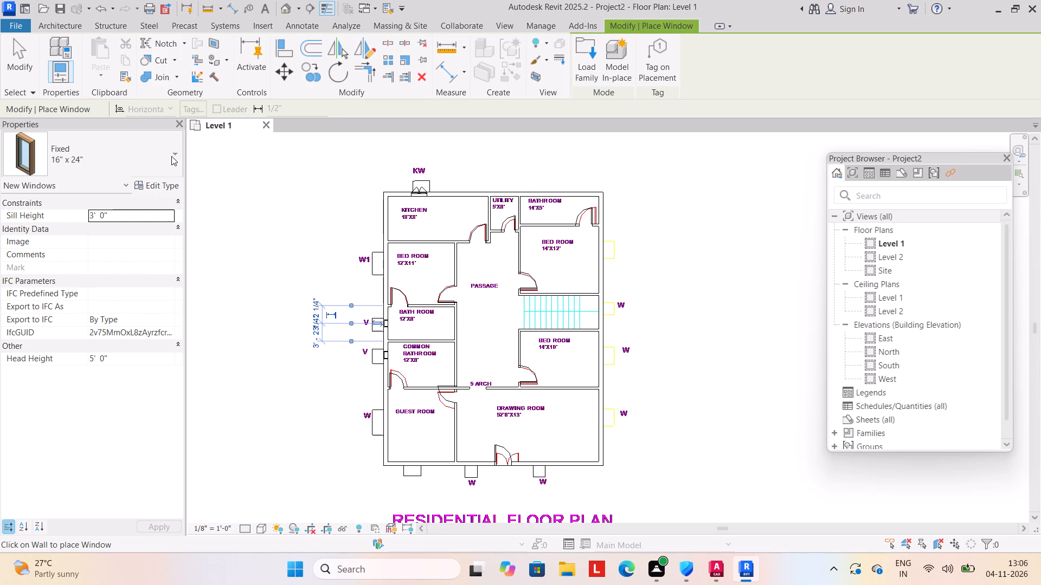
# Place Window-Casement-Double 34" x 36" windows at the W1 mark and at the four yellow window symbols along the opposite exterior wall.
pyautogui.click(171, 156)
pyautogui.click(50, 403)
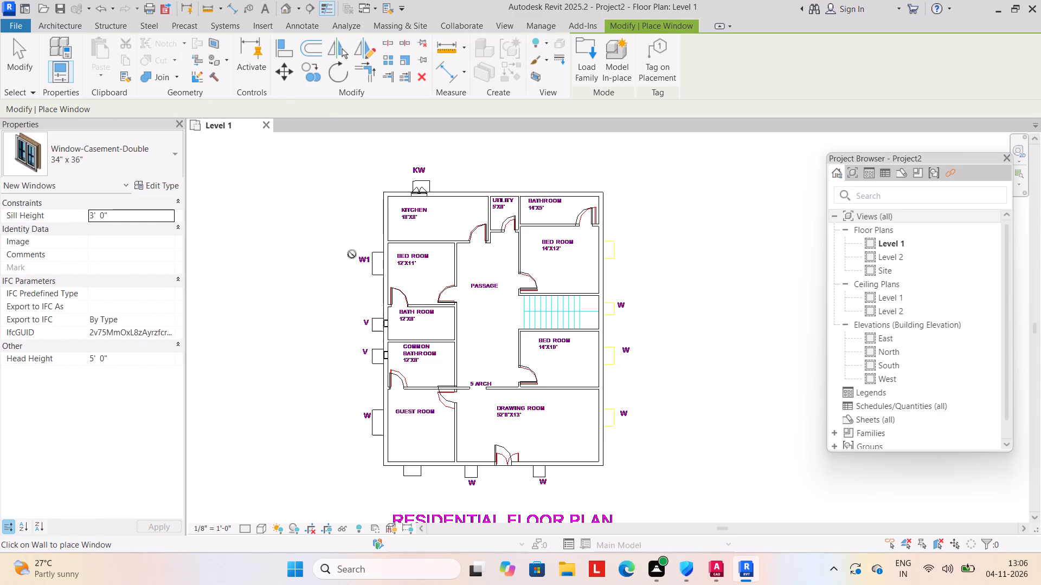
pyautogui.click(381, 263)
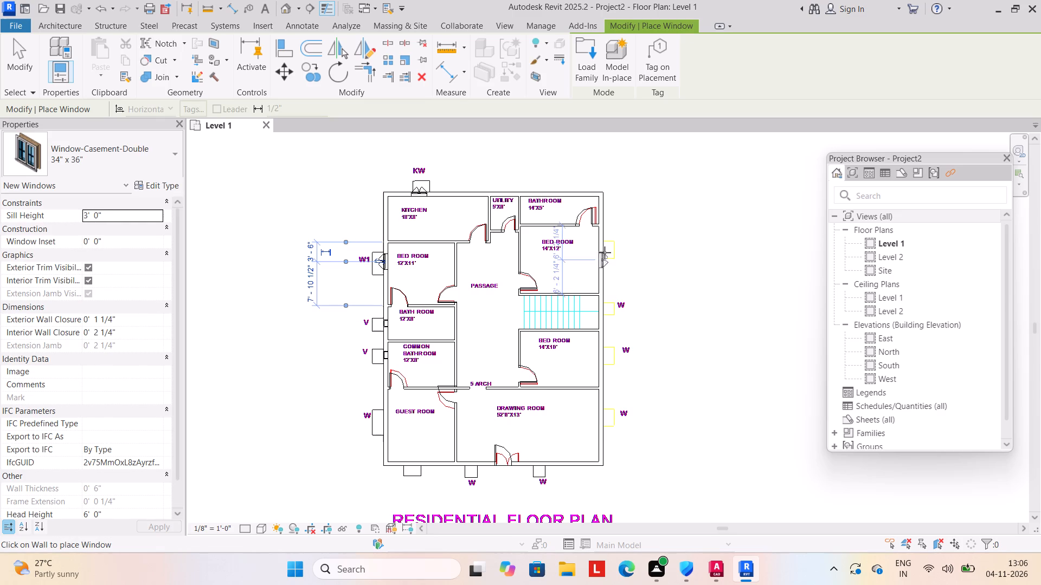
pyautogui.click(608, 249)
pyautogui.click(608, 309)
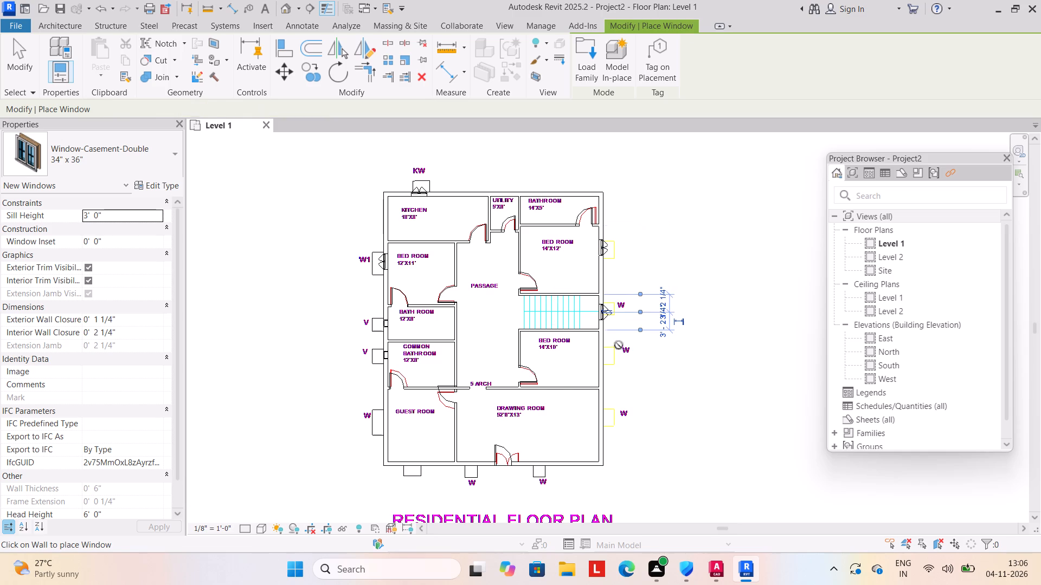
pyautogui.click(607, 357)
pyautogui.click(606, 417)
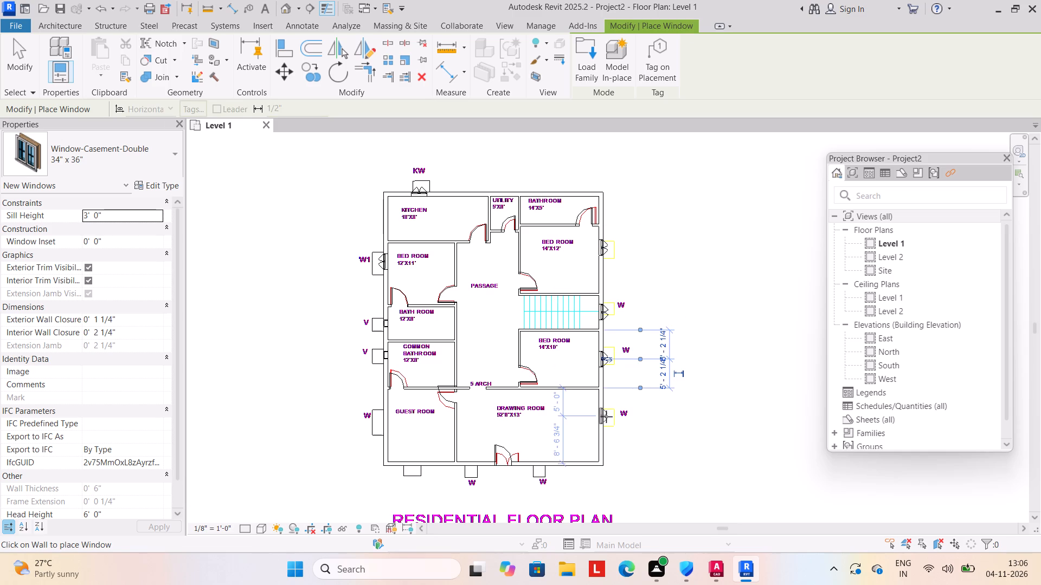
# Place Window-Casement-Double 34" x 36" windows at the two W marks on the drawing room's entrance wall and in both guest room exterior walls.
pyautogui.click(539, 466)
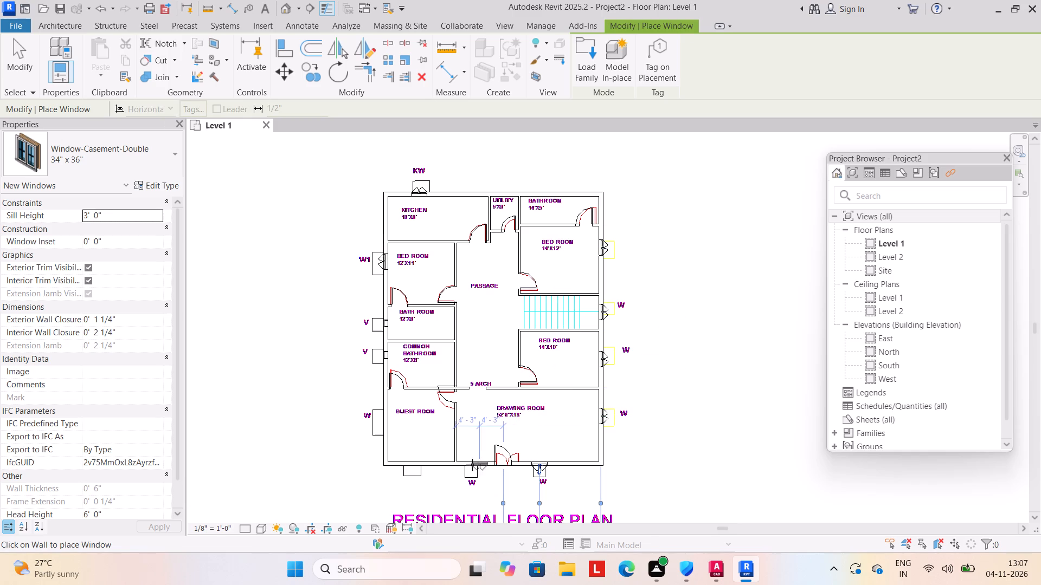
pyautogui.click(471, 464)
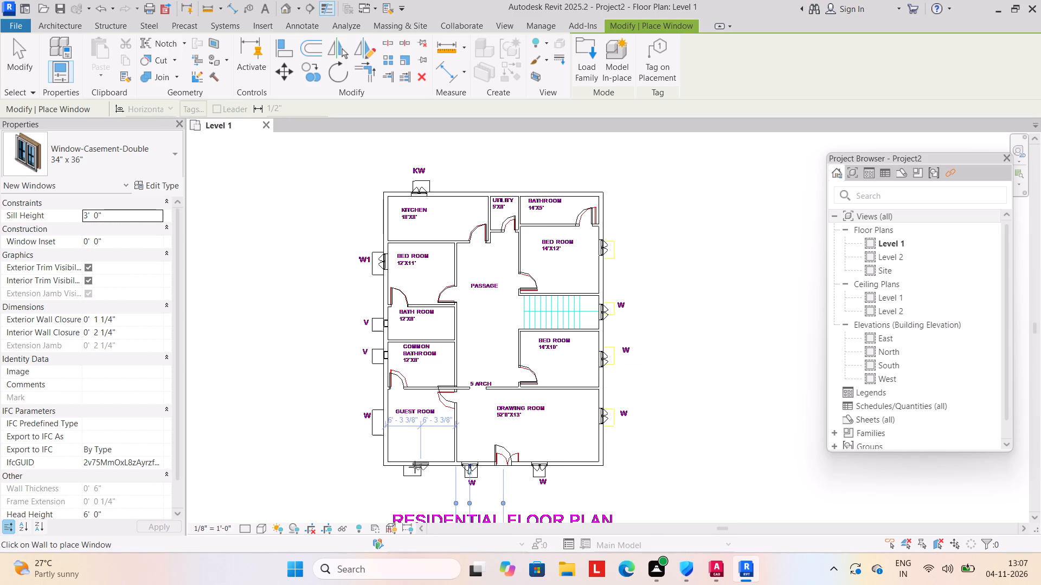
pyautogui.click(410, 467)
pyautogui.click(385, 416)
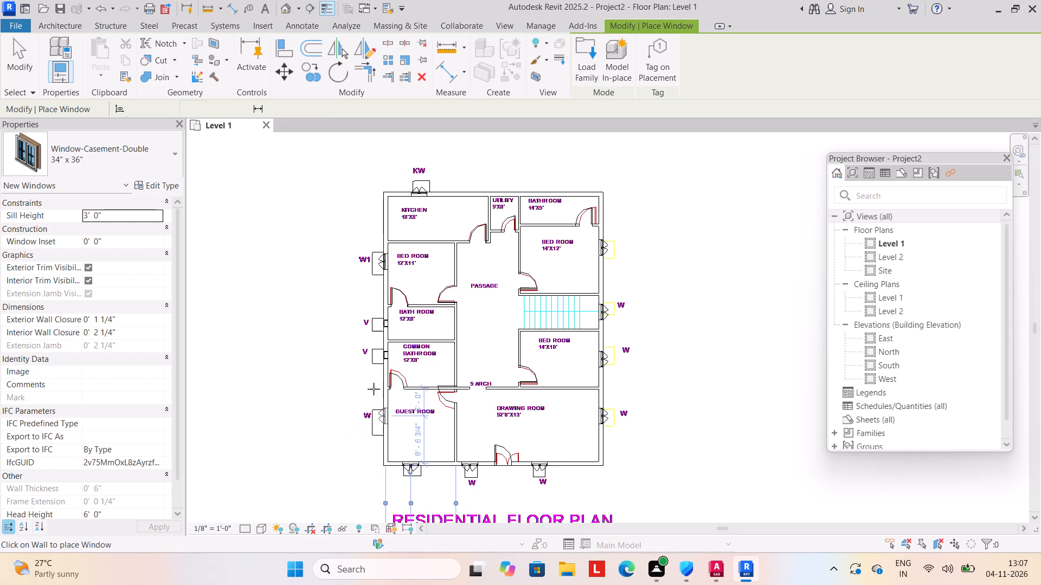
pyautogui.click(16, 55)
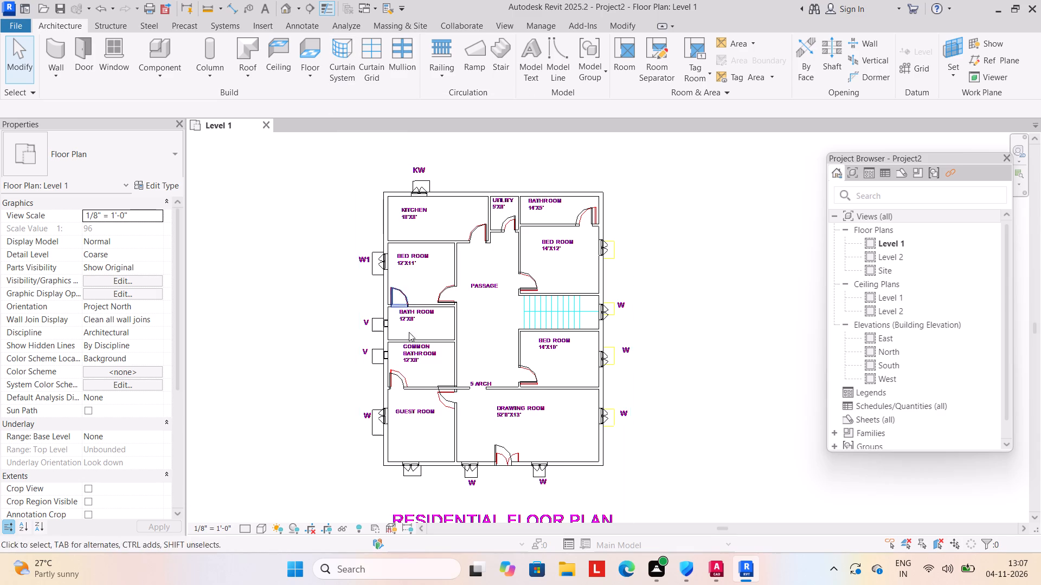
# Create an Assembled Stair with a U-shape winder run, 3' 0" wide, from Level 1 to Level 2 in the stairwell, starting from the passage side.
pyautogui.scroll(-2, 400, 407)
pyautogui.moveTo(400, 407); pyautogui.dragTo(410, 381, button='middle')
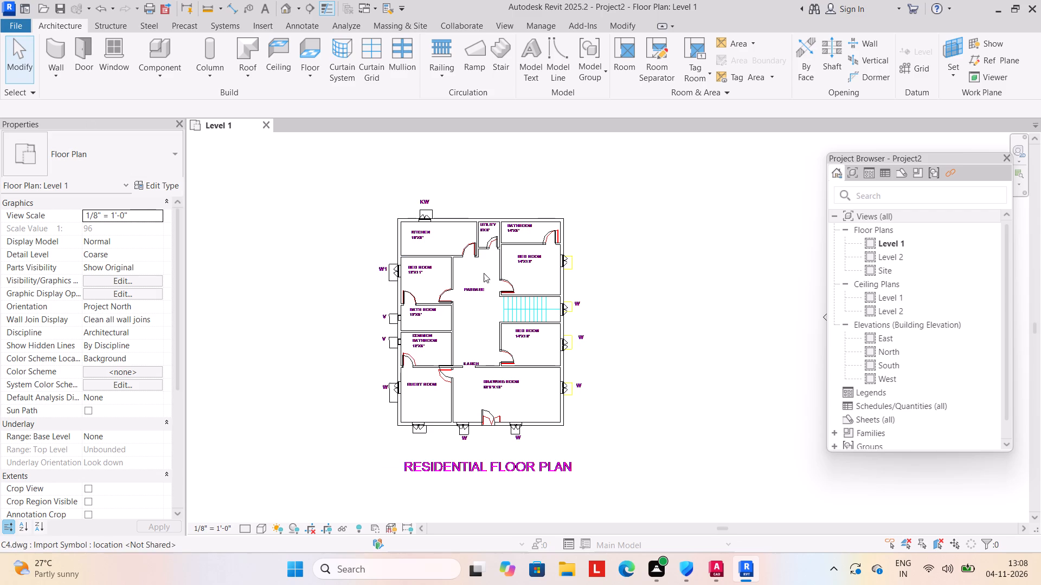
pyautogui.scroll(11, 526, 319)
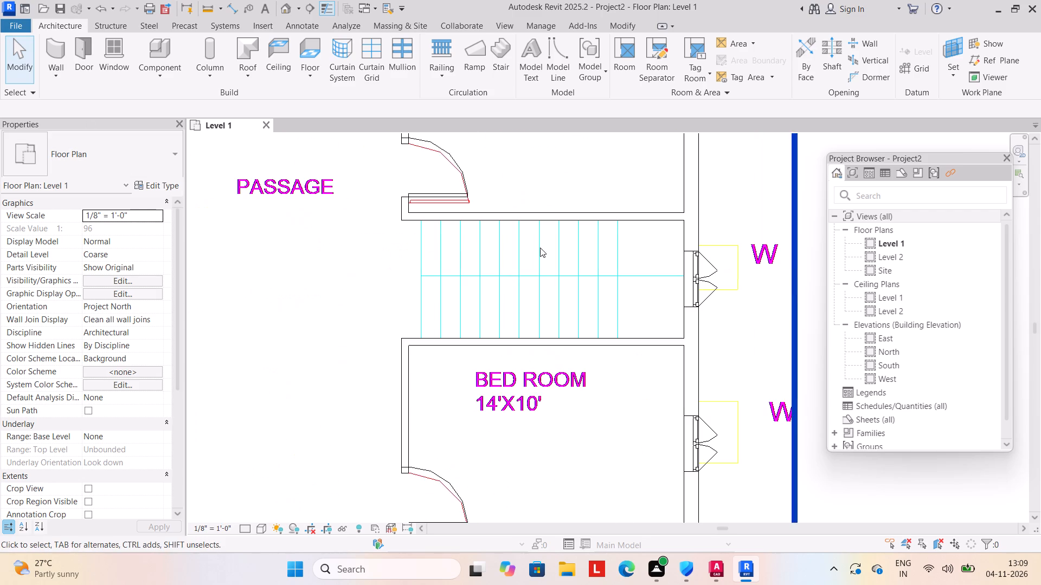
pyautogui.click(497, 54)
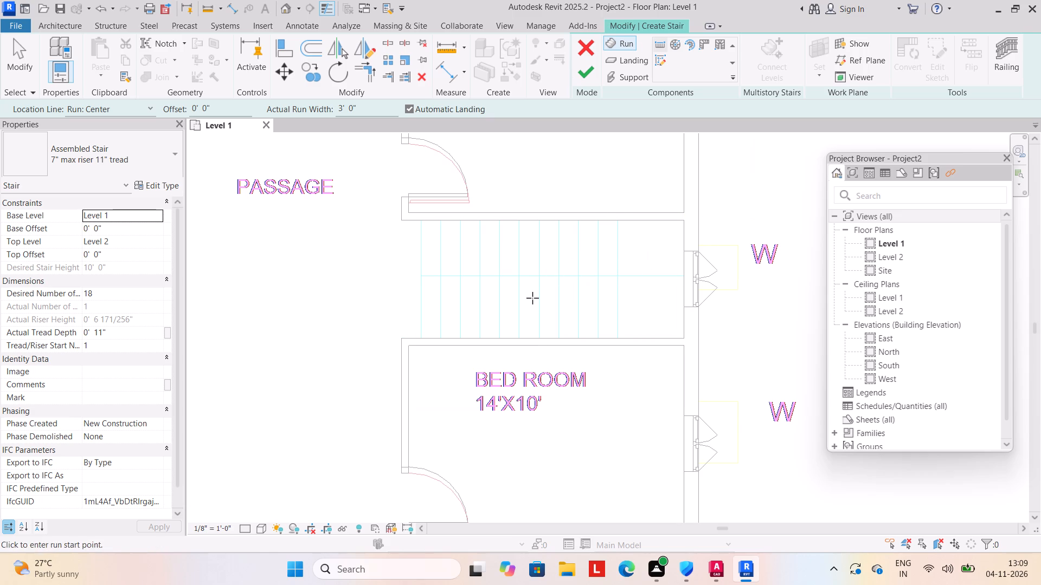
pyautogui.click(722, 43)
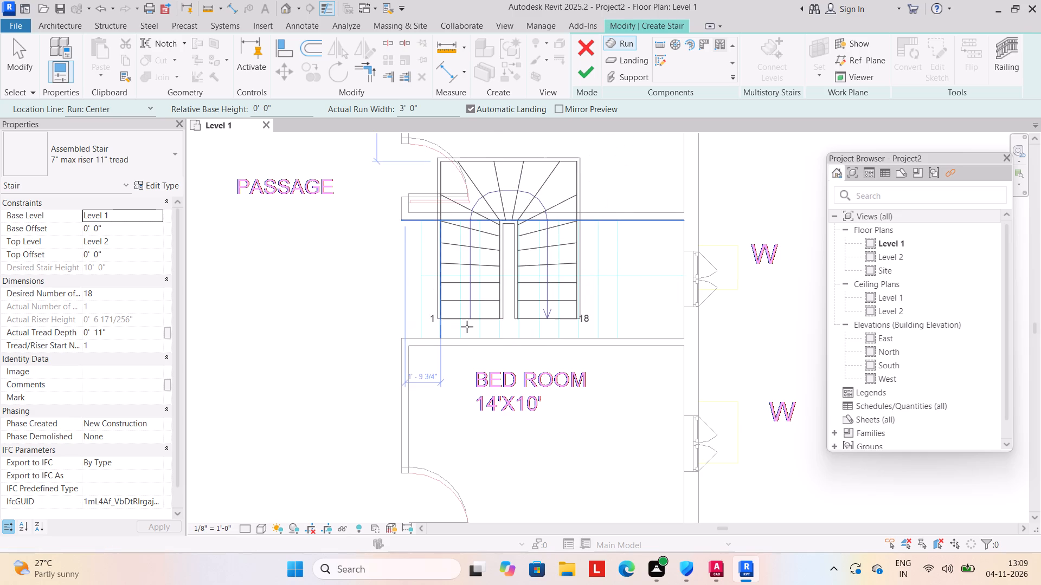
pyautogui.press('space')
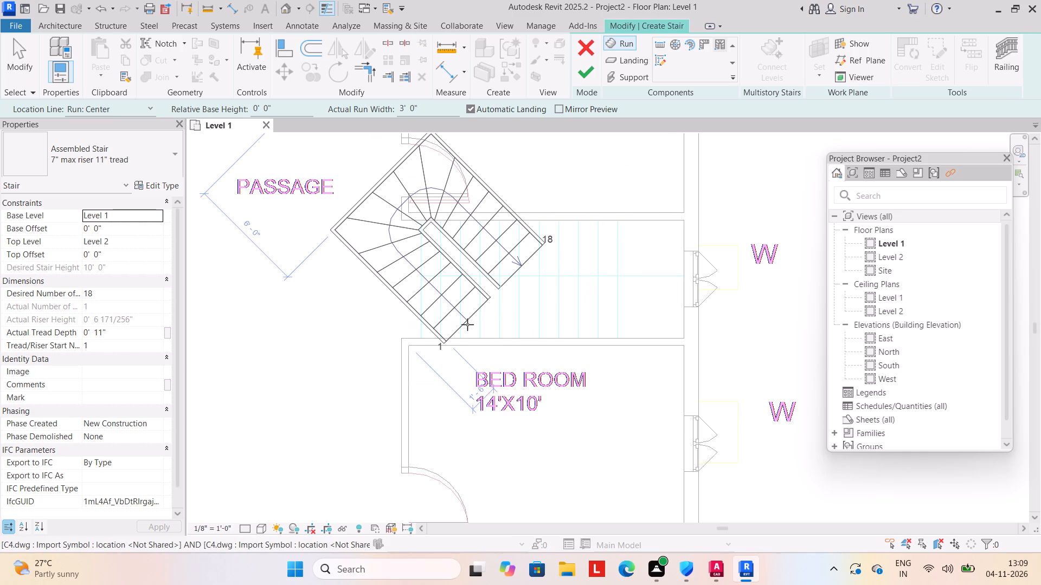
pyautogui.press('space')
pyautogui.press('space')
pyautogui.press('space')
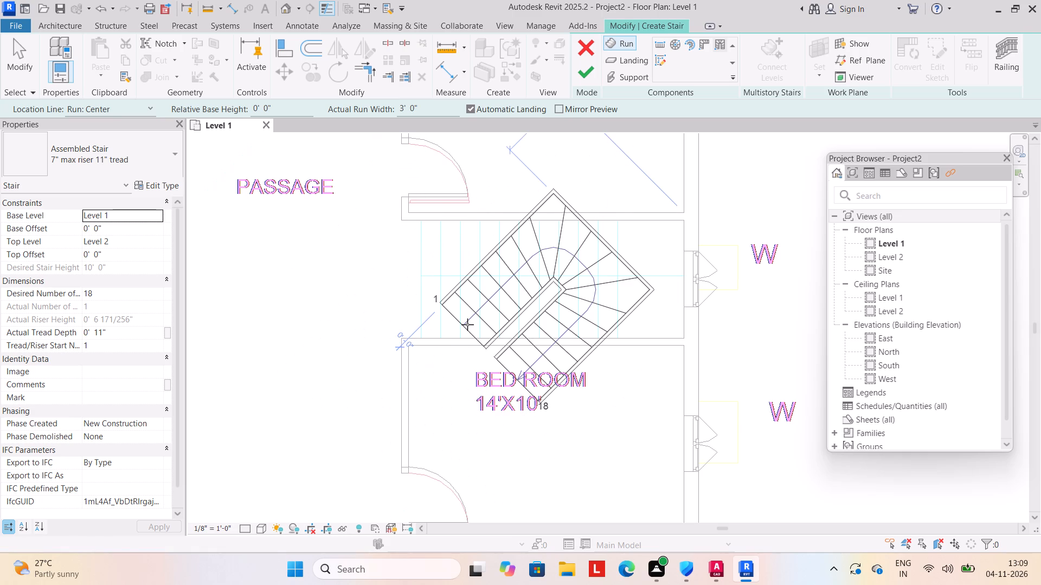
pyautogui.press('space')
pyautogui.press('space')
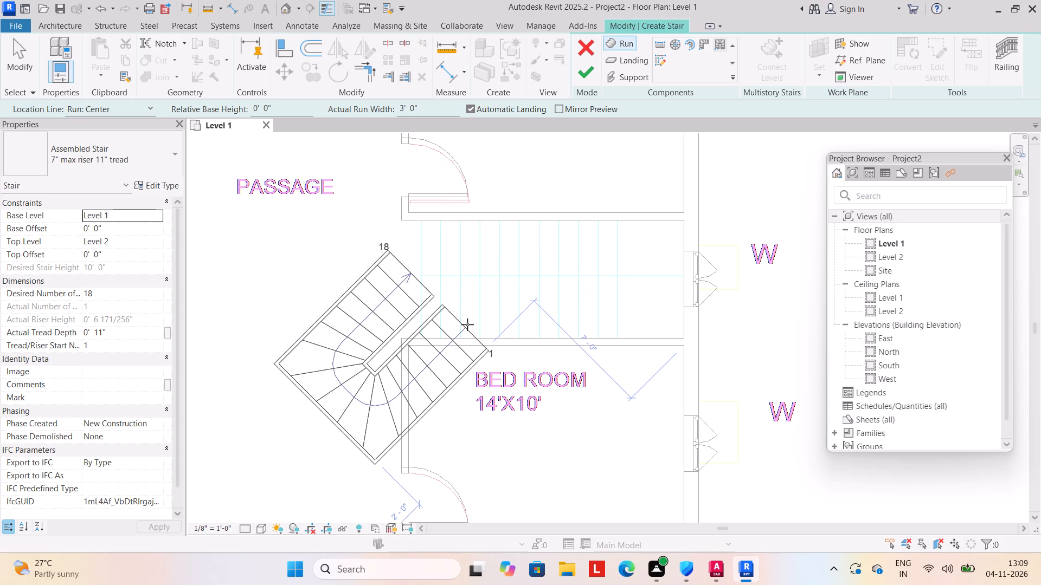
pyautogui.press('space')
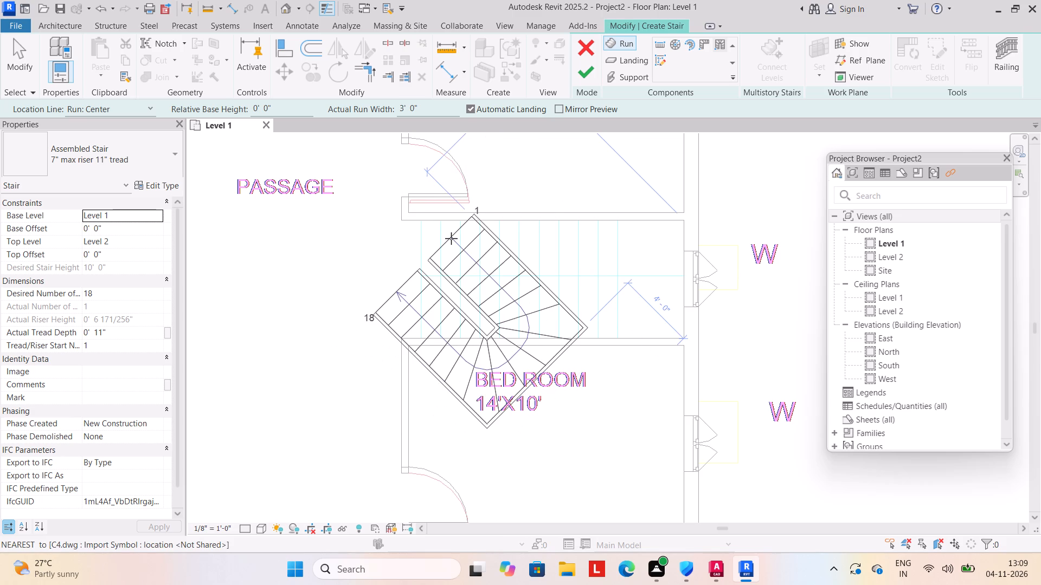
pyautogui.press('space')
pyautogui.press('space')
pyautogui.press('space')
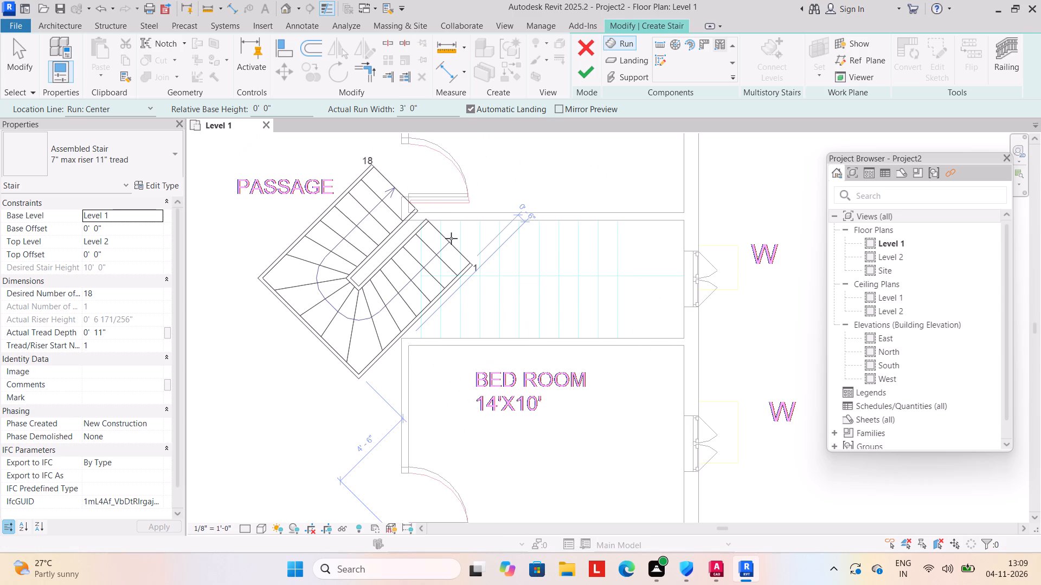
pyautogui.press('space')
pyautogui.press('space')
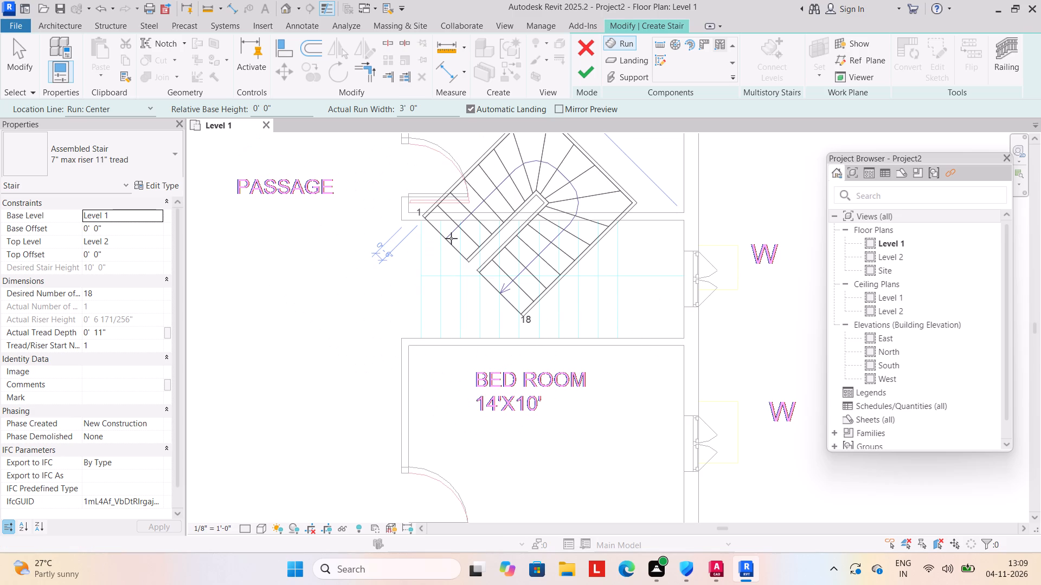
pyautogui.press('space')
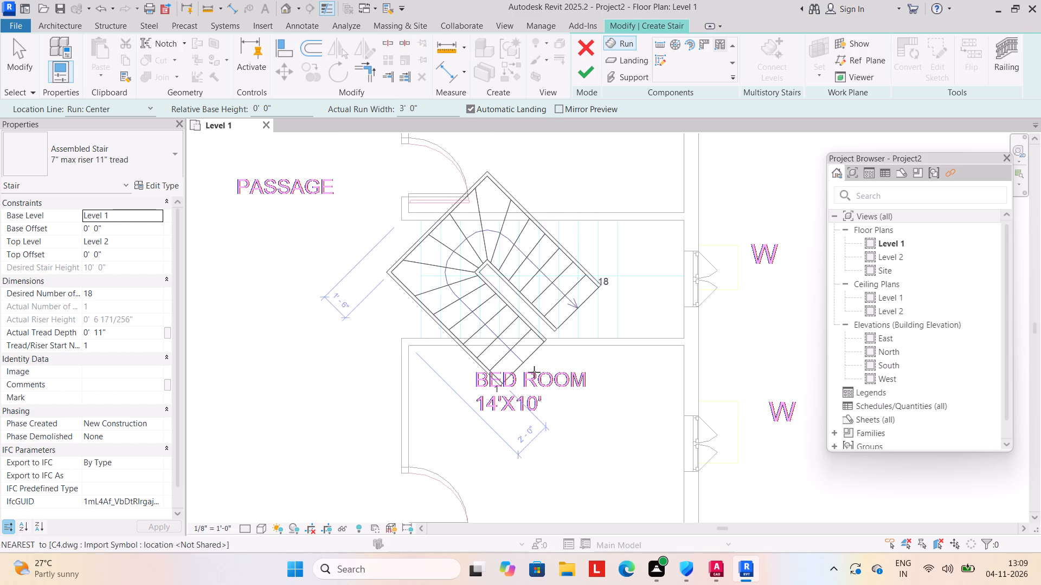
pyautogui.press('space')
pyautogui.press('space')
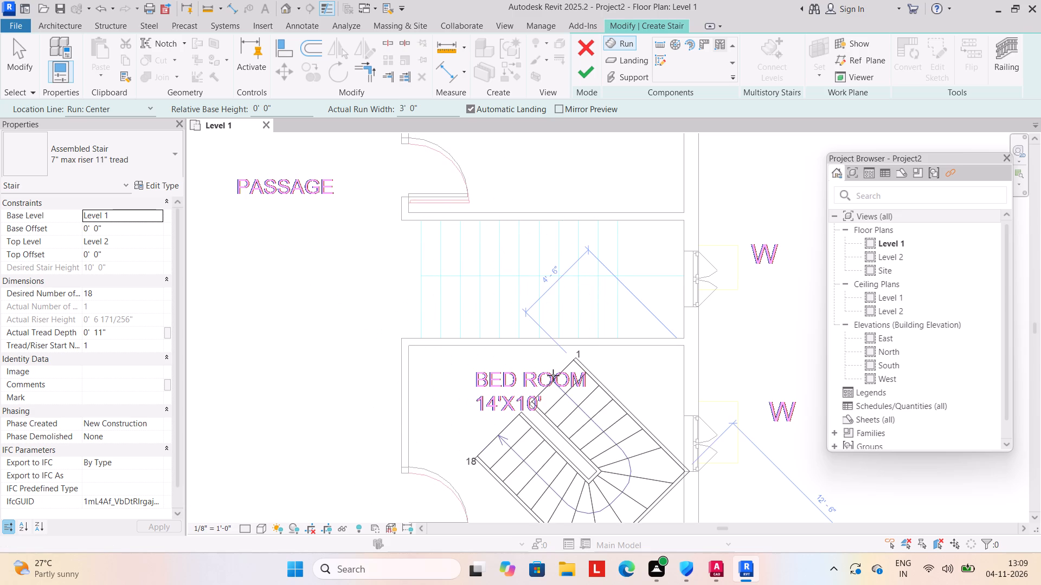
pyautogui.press('space')
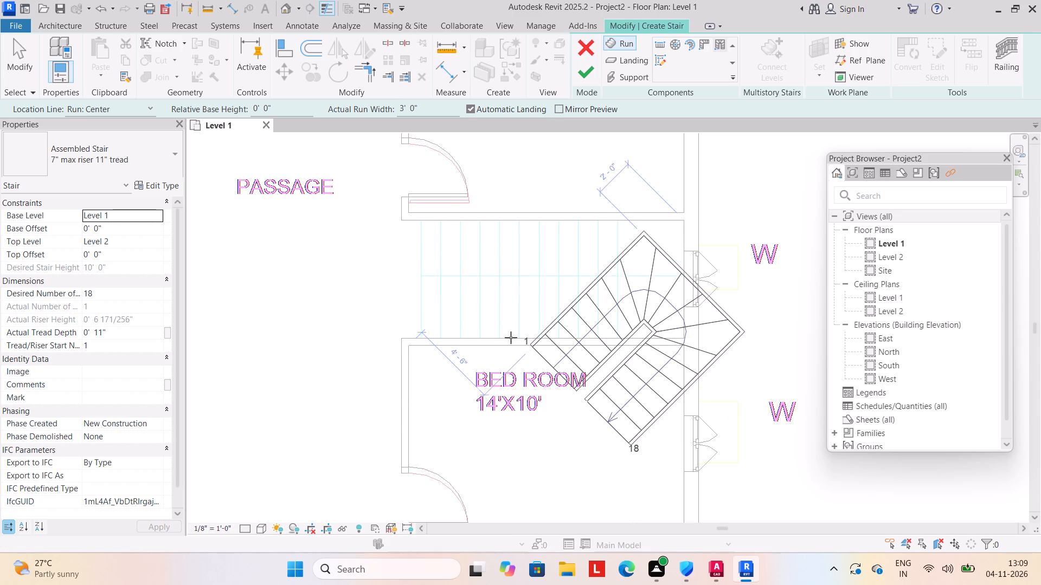
pyautogui.press('space')
pyautogui.press('space')
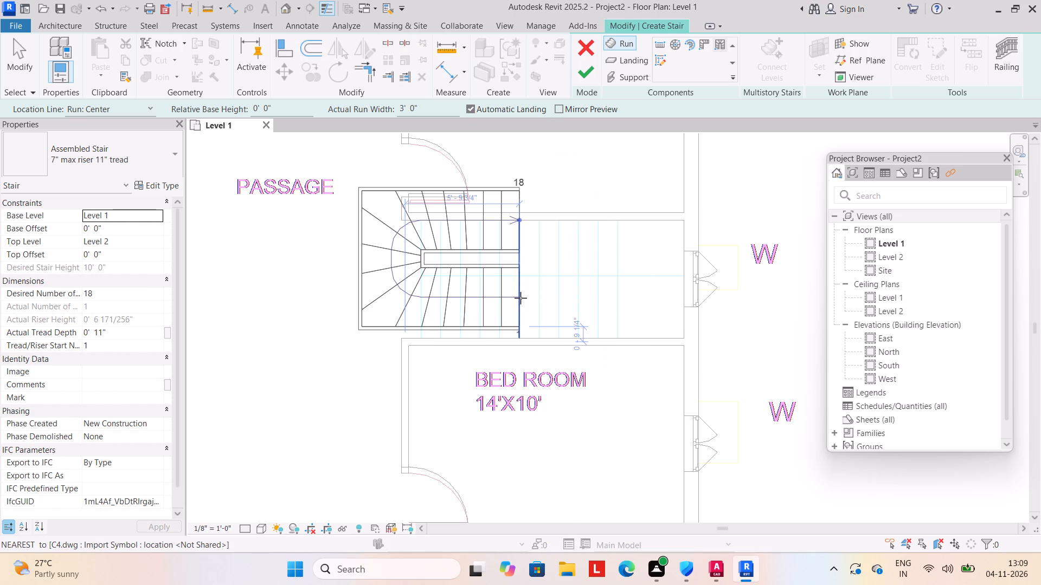
pyautogui.press('space')
pyautogui.press('space')
pyautogui.press('space')
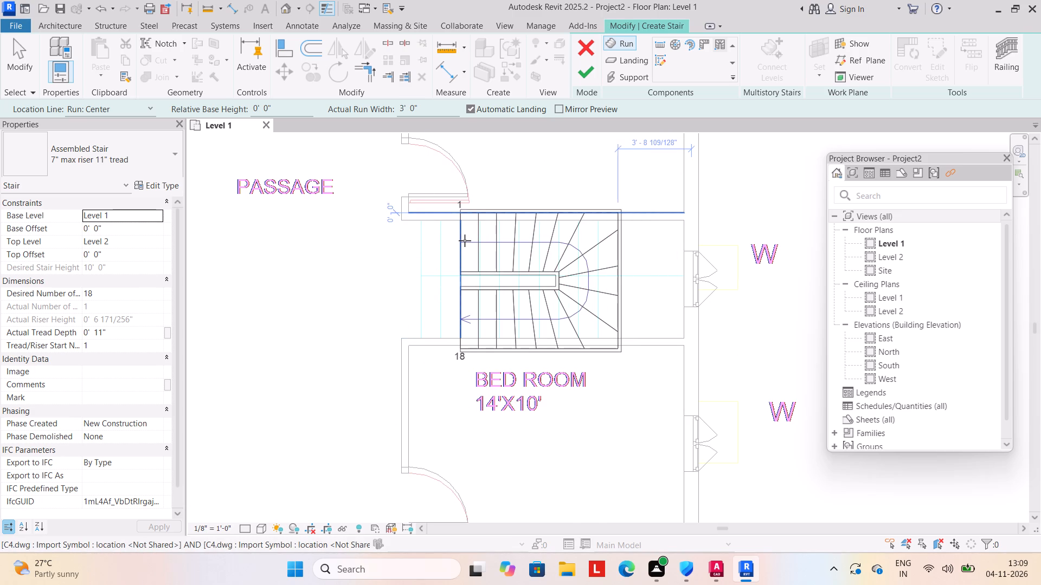
pyautogui.click(461, 230)
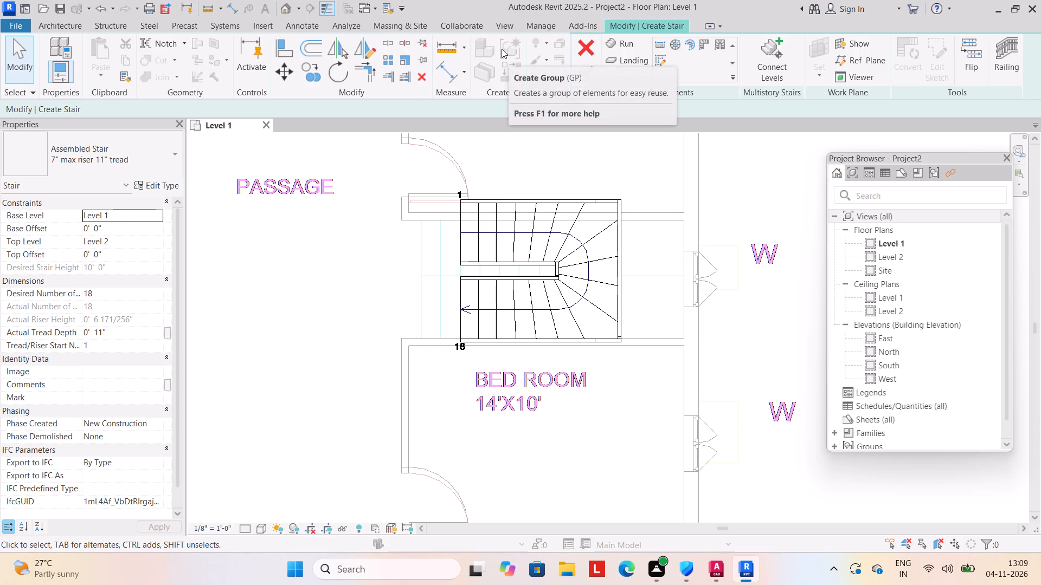
pyautogui.click(586, 70)
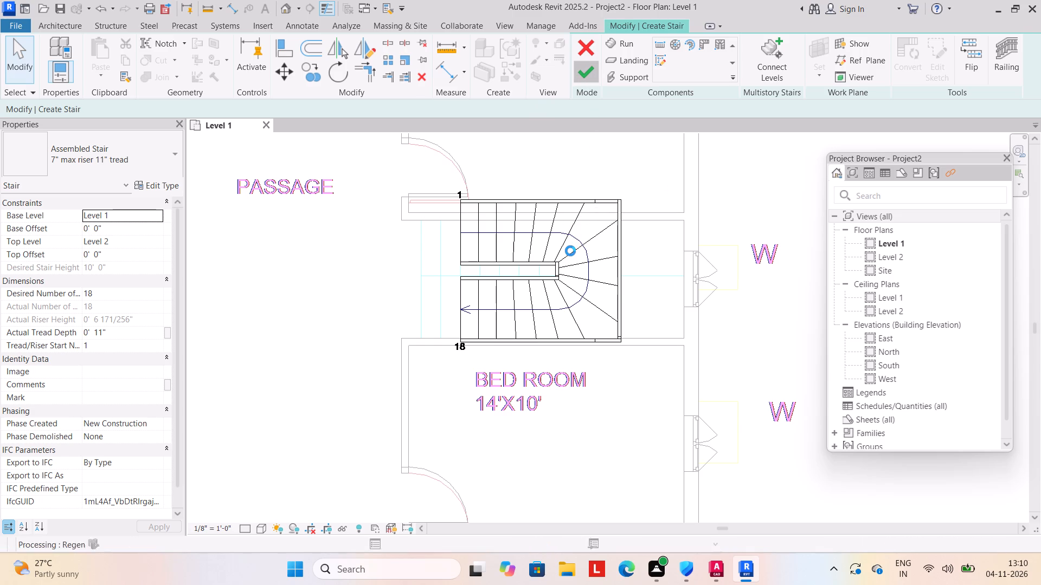
# Reopen the new winder stair between the two bedrooms for component editing.
pyautogui.click(525, 333)
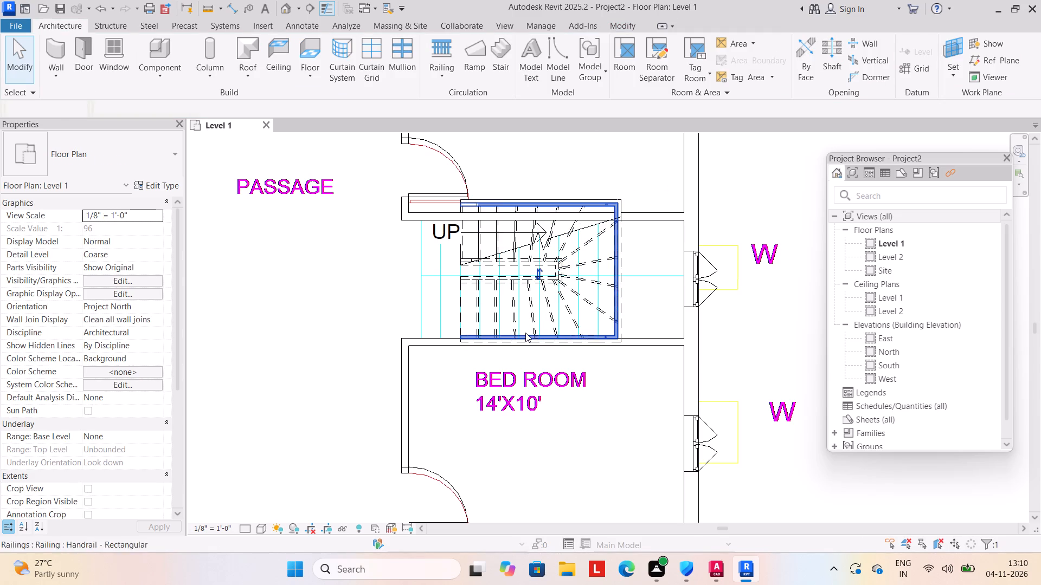
pyautogui.click(541, 295)
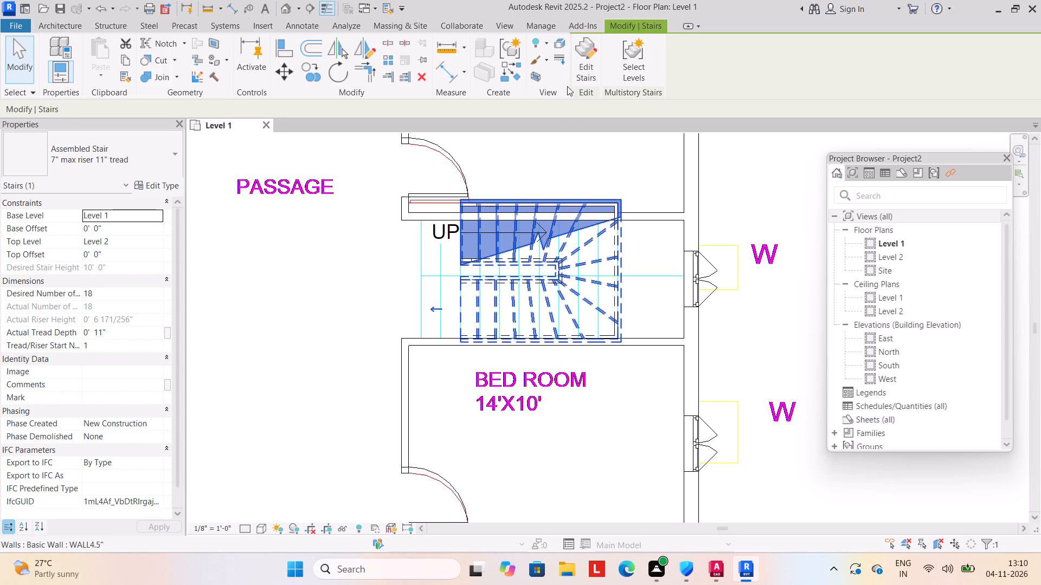
pyautogui.click(577, 75)
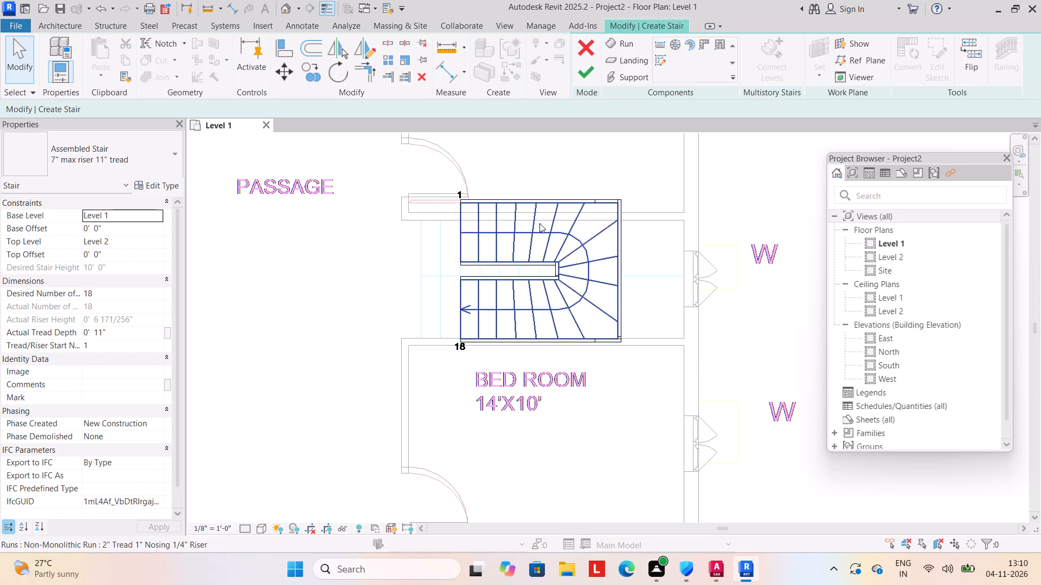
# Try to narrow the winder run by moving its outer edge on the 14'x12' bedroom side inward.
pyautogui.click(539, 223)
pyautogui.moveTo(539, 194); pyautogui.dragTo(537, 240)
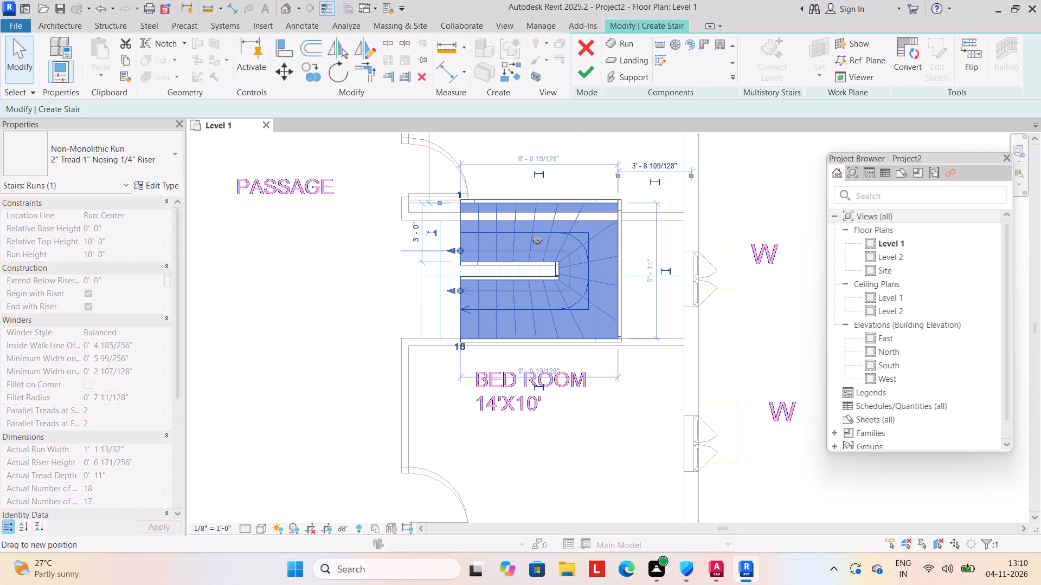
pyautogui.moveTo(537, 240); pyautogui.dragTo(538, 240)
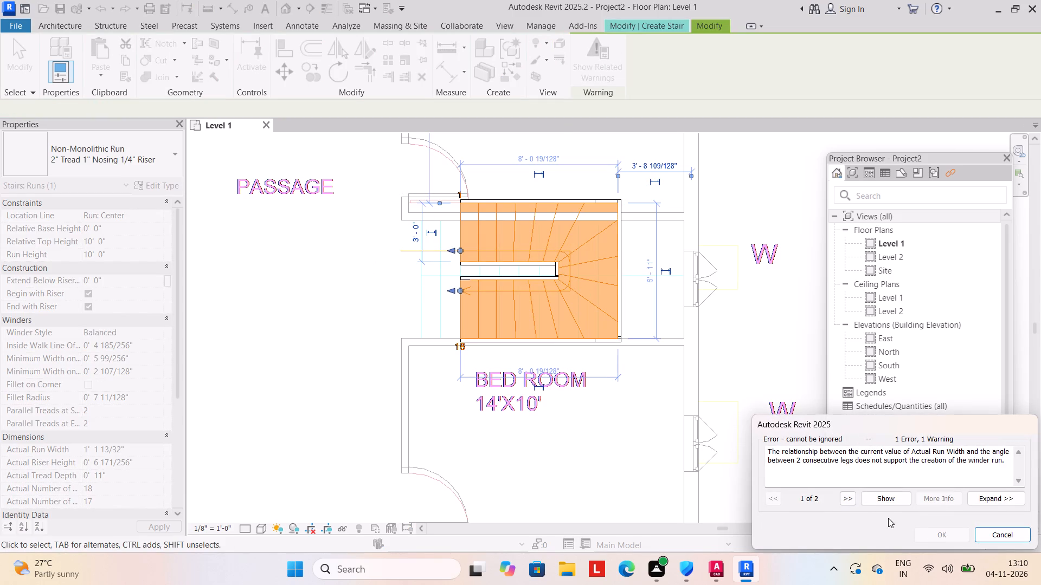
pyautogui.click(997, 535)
# Narrow the winder run to about 1' 8" by pulling its outer edge on the 14'x12' bedroom side inward.
pyautogui.click(547, 258)
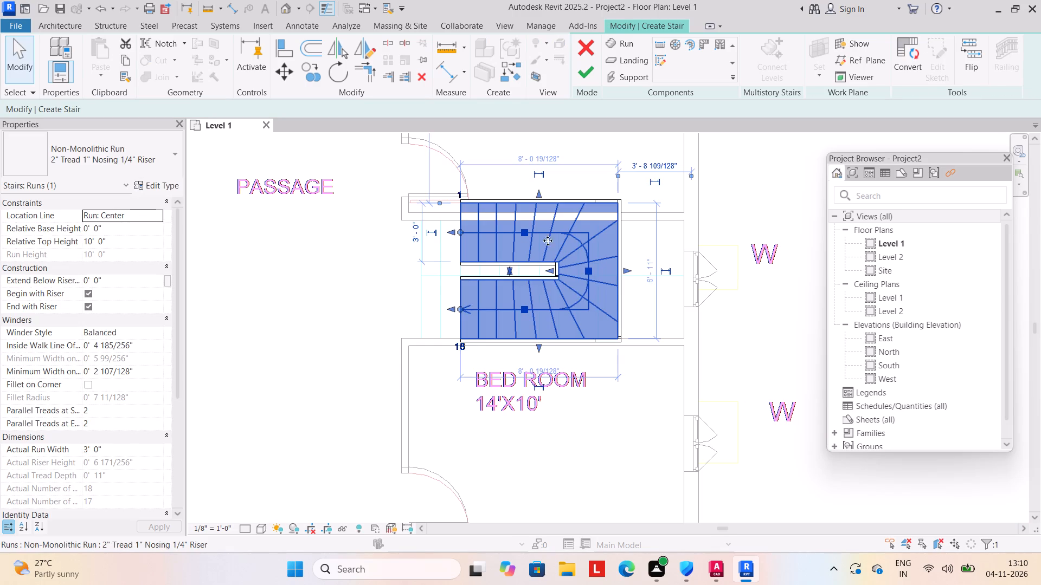
pyautogui.moveTo(540, 193); pyautogui.dragTo(545, 229)
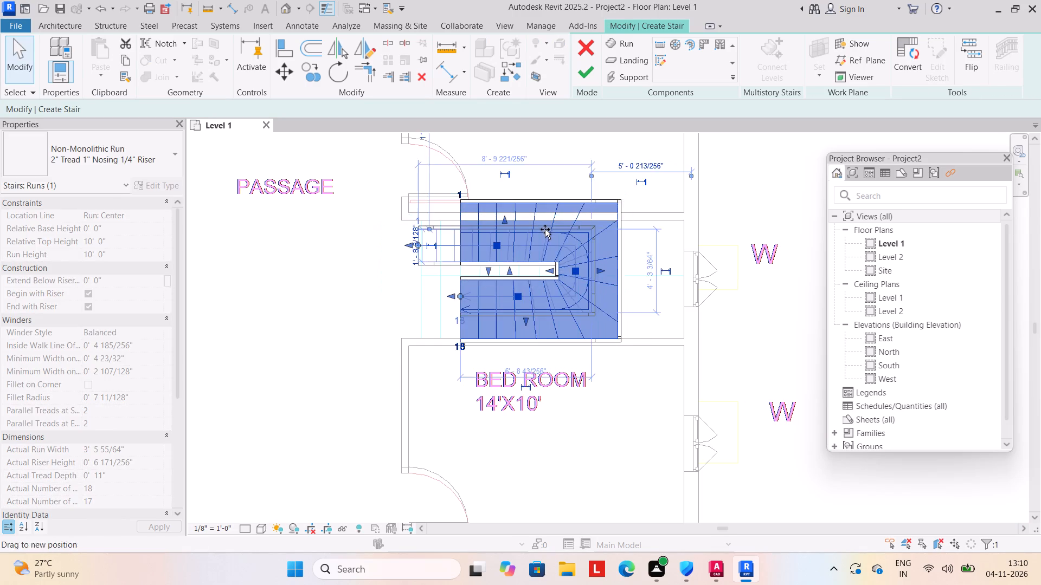
pyautogui.click(545, 272)
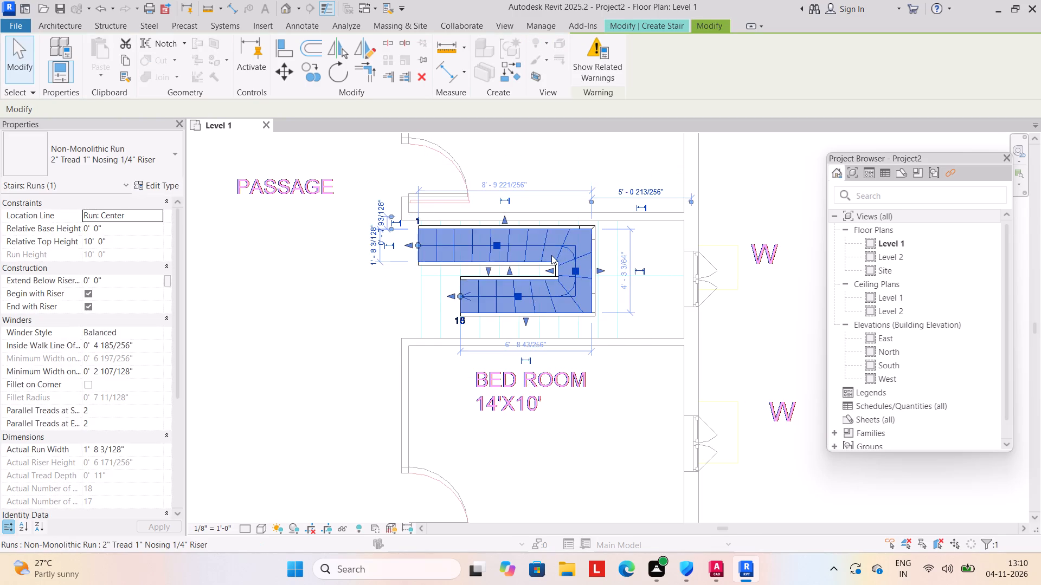
# Nudge the narrowed winder run toward the 14'x10' bedroom wall so it sits midway across the stairwell.
pyautogui.click(551, 255)
pyautogui.click(551, 255)
pyautogui.click(554, 249)
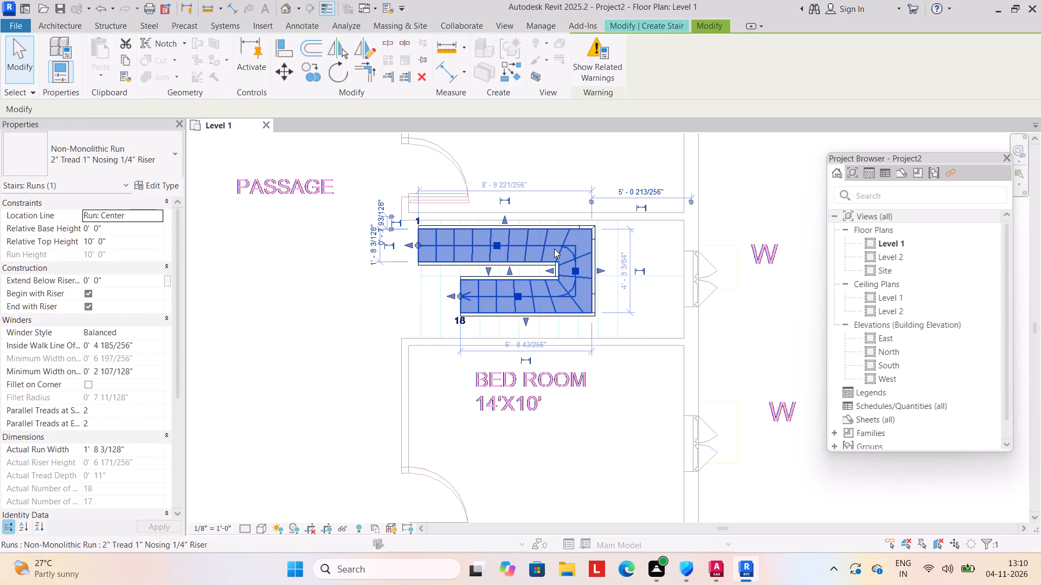
pyautogui.press('Down')
pyautogui.press('Down')
pyautogui.press('Down')
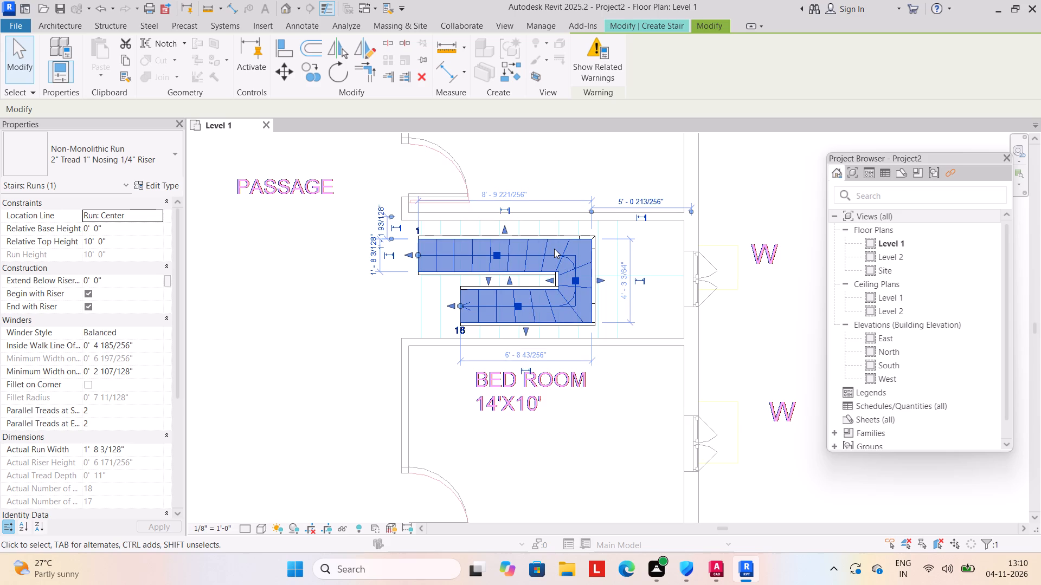
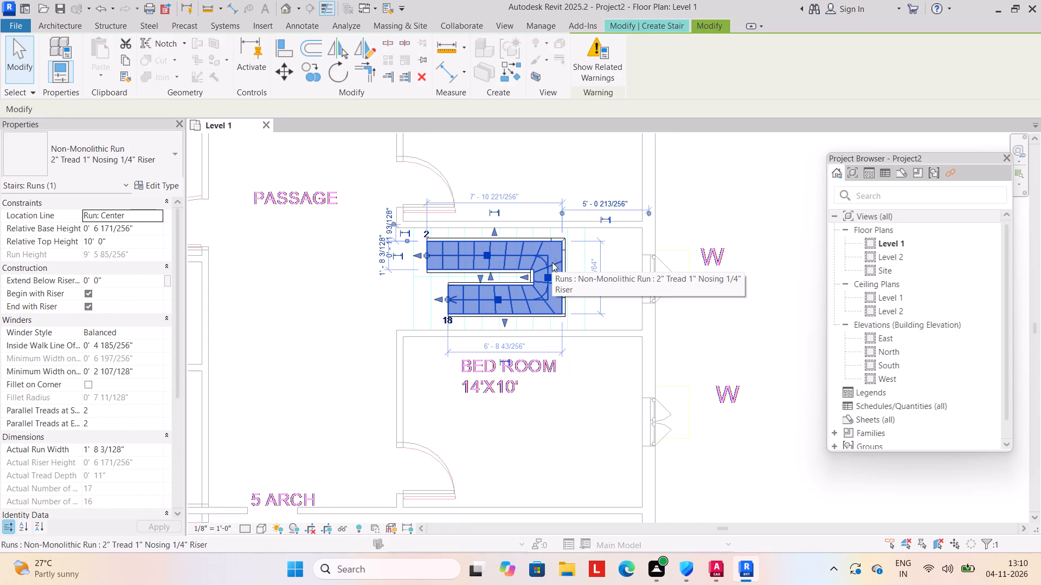
# Nudge the winder run toward the exterior window wall until about 4' 3" from it, and finish the stair edit.
pyautogui.press('Right')
pyautogui.press('Right')
pyautogui.press('Right')
pyautogui.press('Right')
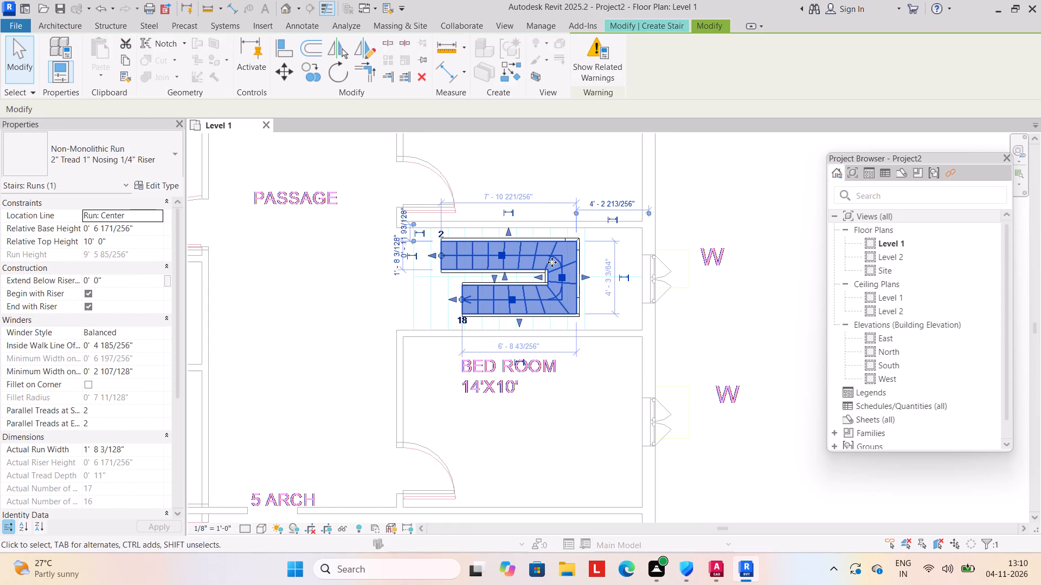
pyautogui.click(361, 275)
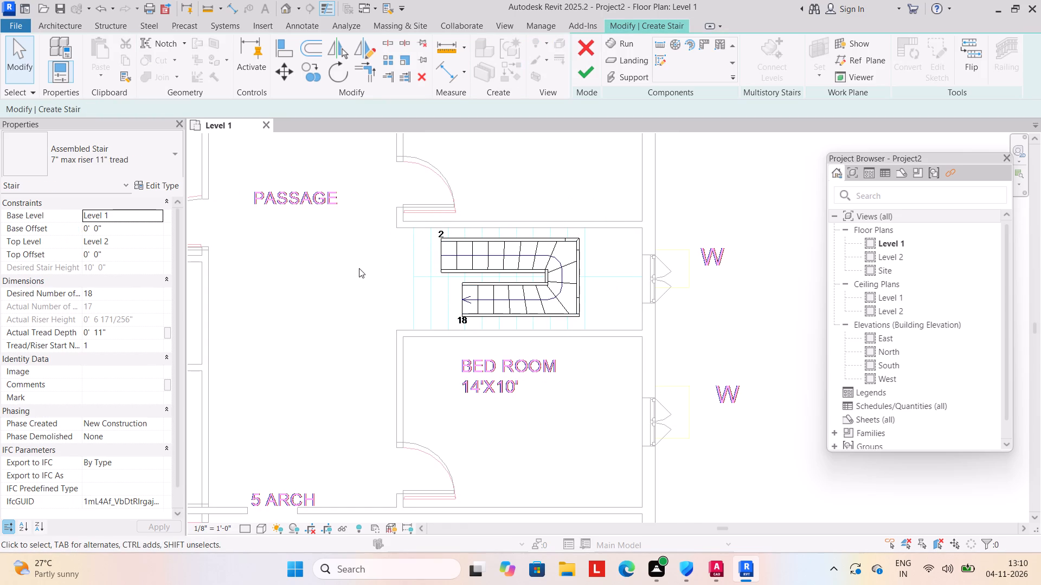
pyautogui.click(591, 78)
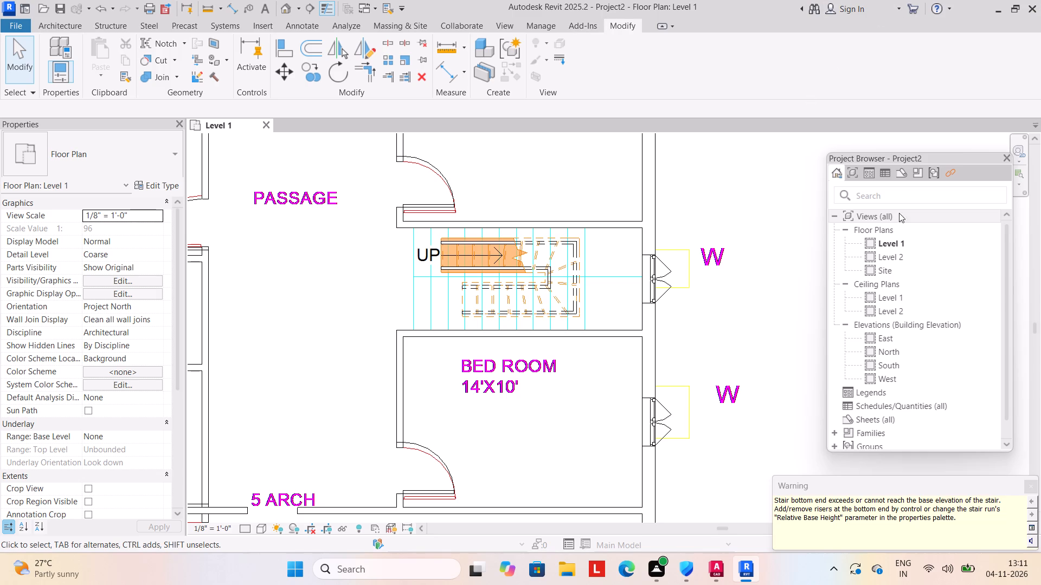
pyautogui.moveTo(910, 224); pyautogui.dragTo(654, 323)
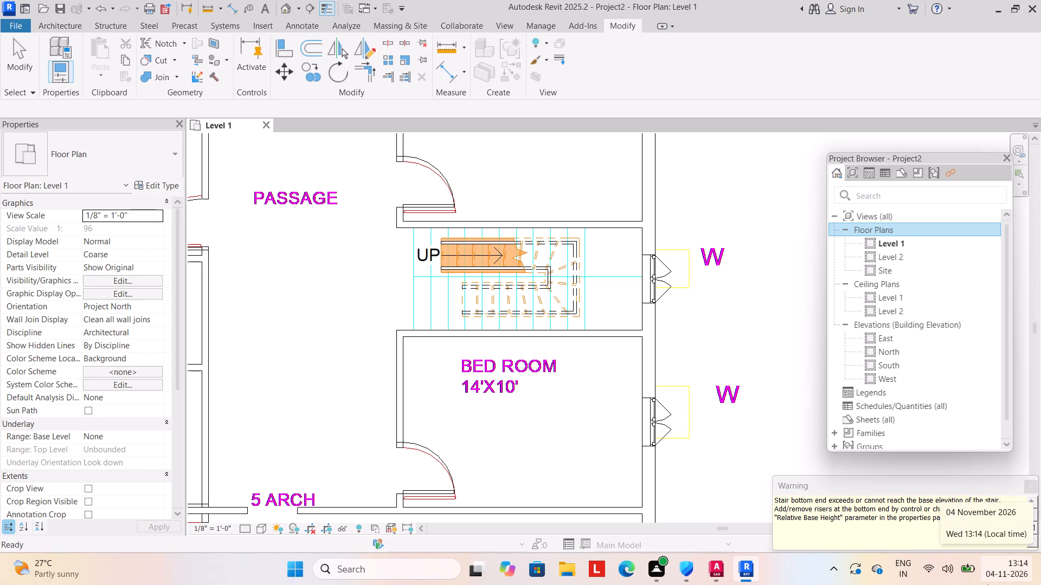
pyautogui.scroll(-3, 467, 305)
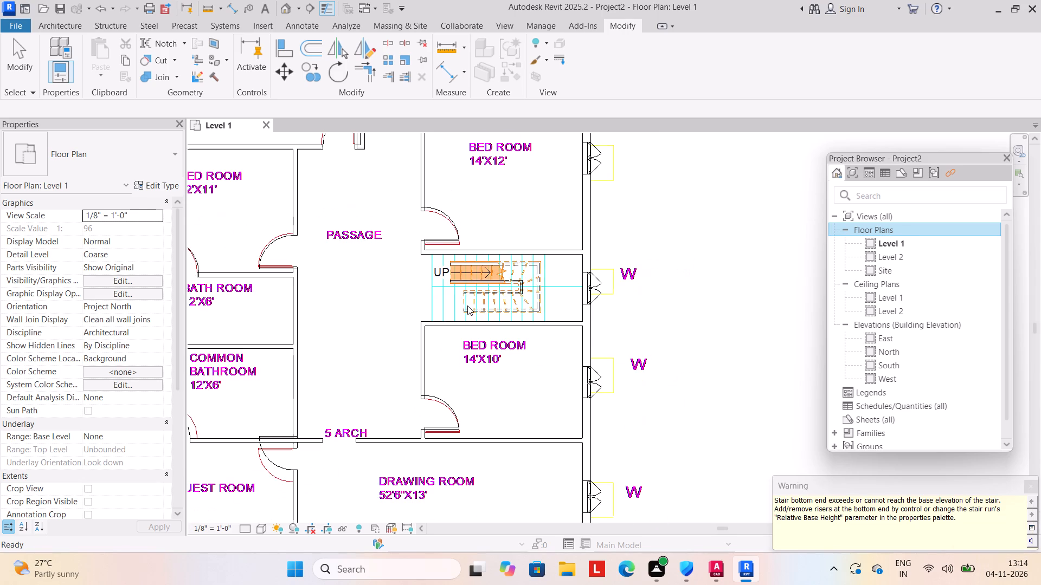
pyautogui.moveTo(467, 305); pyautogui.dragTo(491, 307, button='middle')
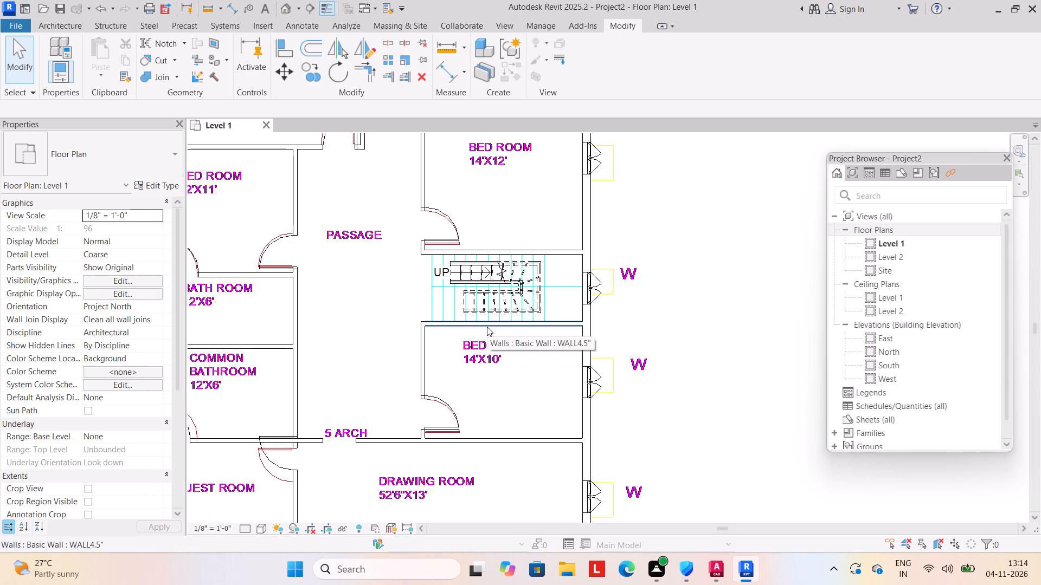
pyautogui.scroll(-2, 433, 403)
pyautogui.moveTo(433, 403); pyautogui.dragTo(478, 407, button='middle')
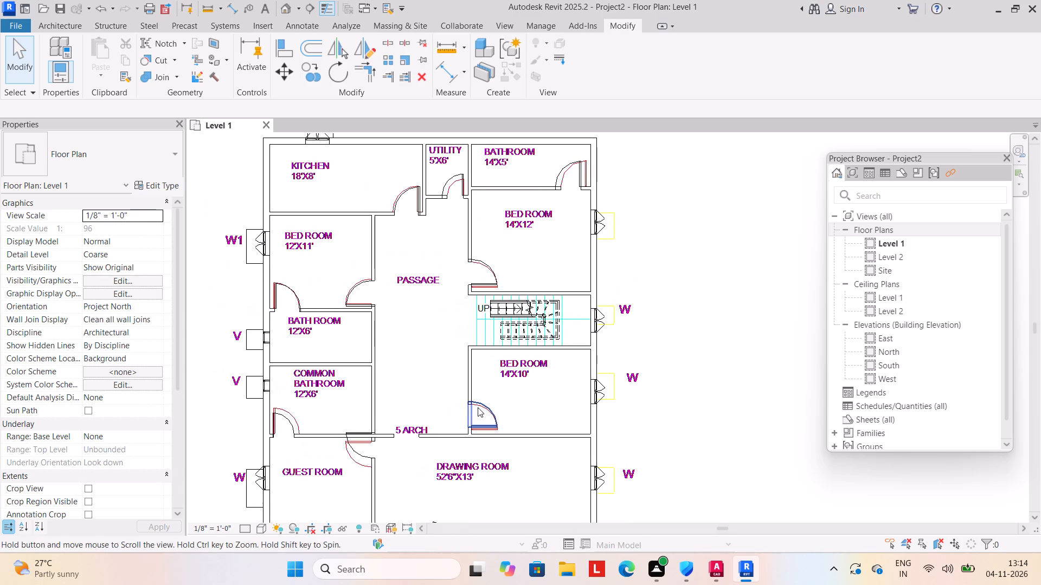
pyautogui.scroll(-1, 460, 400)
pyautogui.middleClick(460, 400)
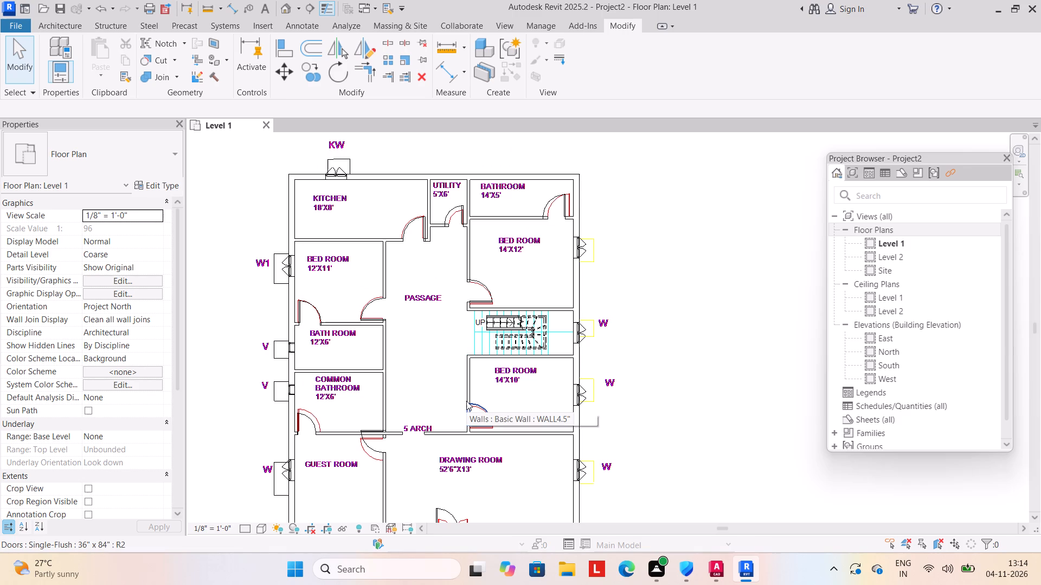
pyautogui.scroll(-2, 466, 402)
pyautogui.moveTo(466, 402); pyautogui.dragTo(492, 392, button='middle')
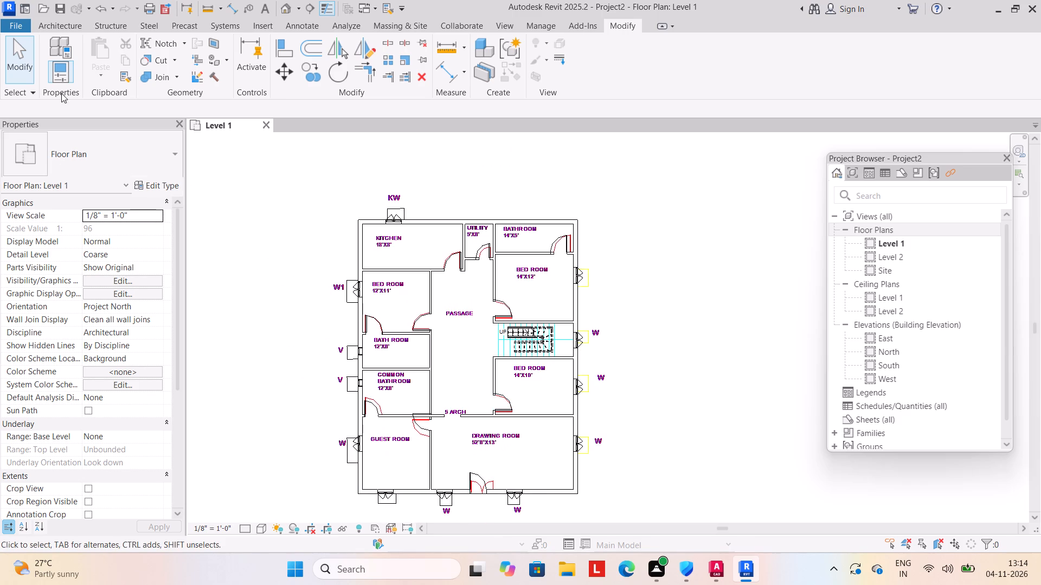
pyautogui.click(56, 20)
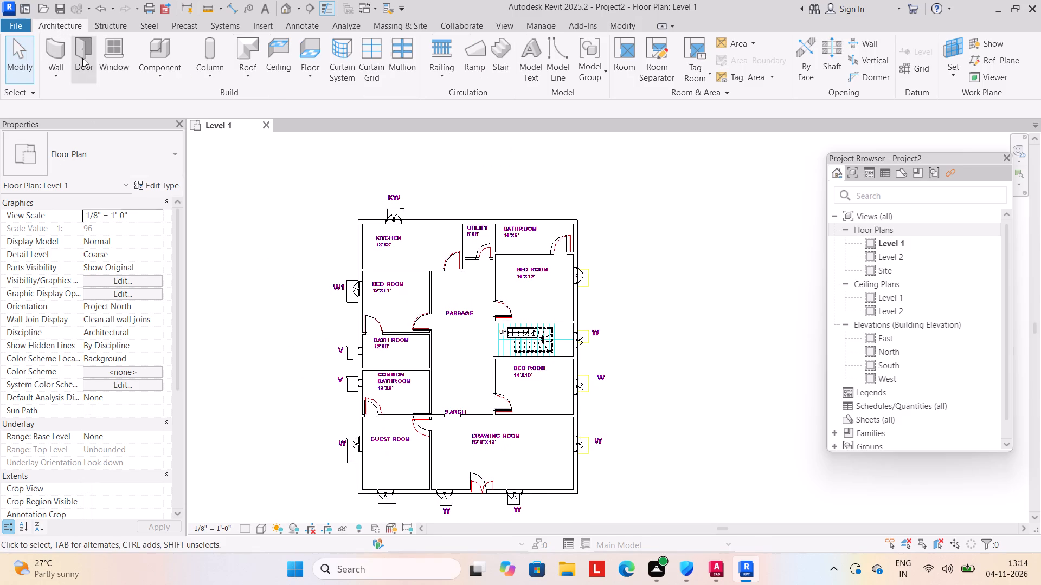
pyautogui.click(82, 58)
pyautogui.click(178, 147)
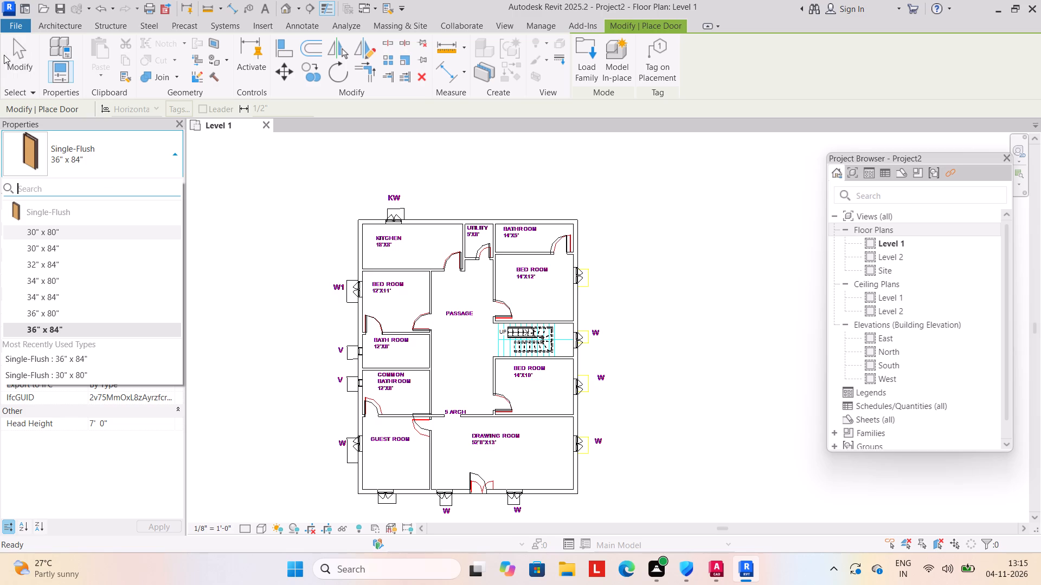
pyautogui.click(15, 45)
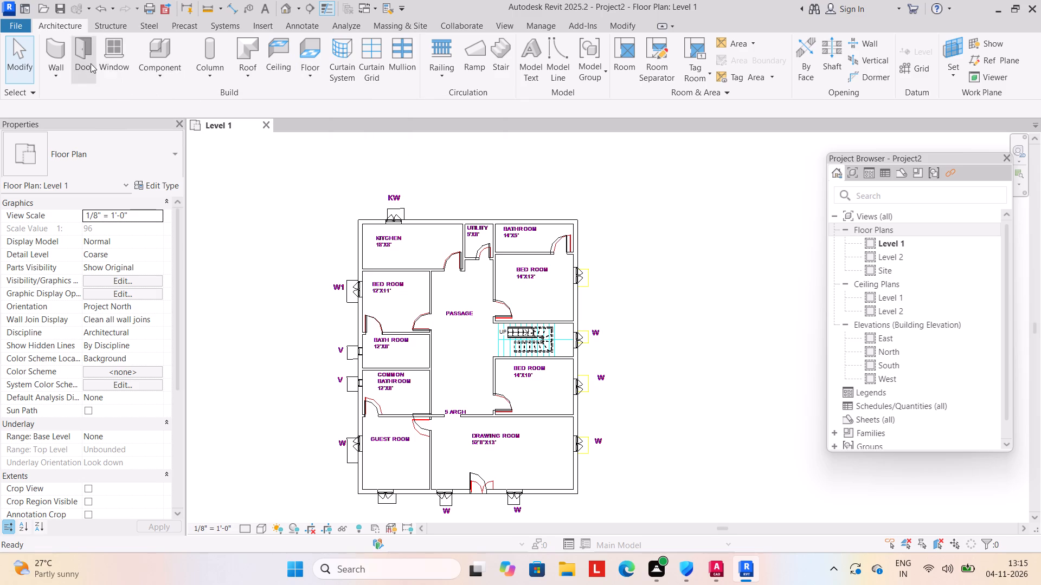
# Place a Fixed 16" x 72" window in the exterior wall of the 14'x5' bathroom, near the middle of the room.
pyautogui.click(121, 58)
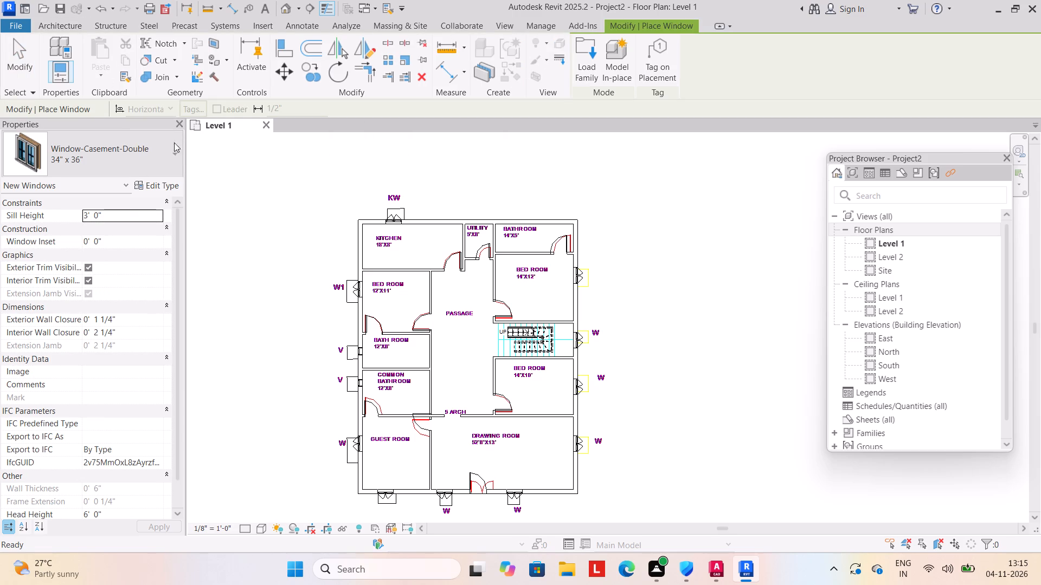
pyautogui.click(173, 148)
pyautogui.click(97, 209)
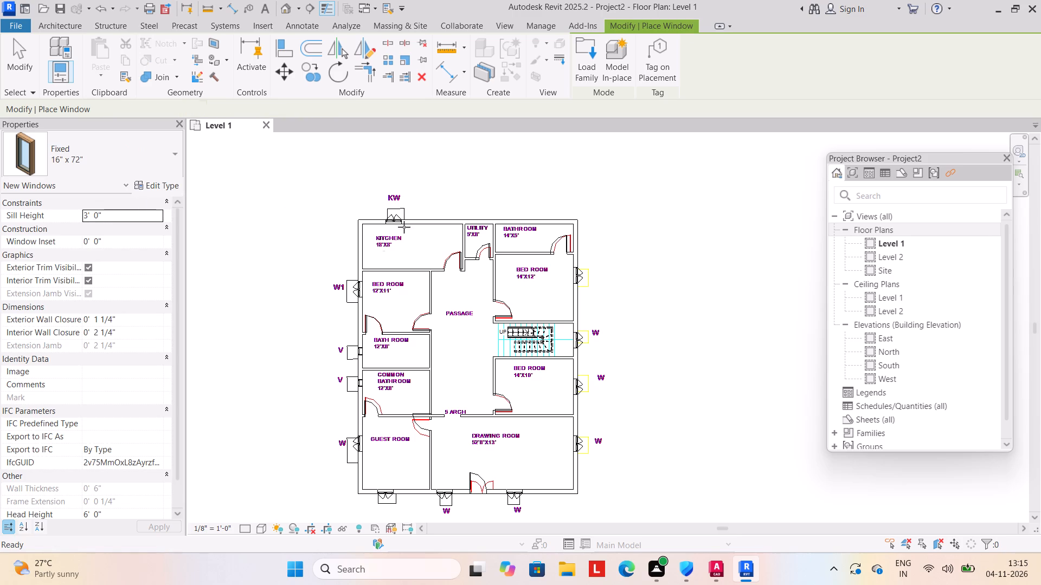
pyautogui.click(534, 218)
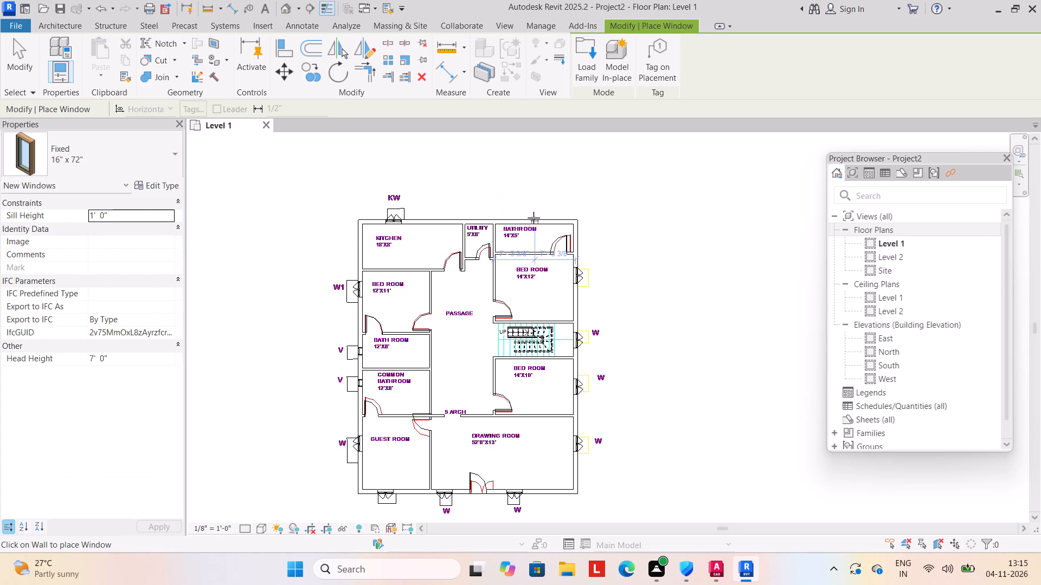
pyautogui.click(21, 72)
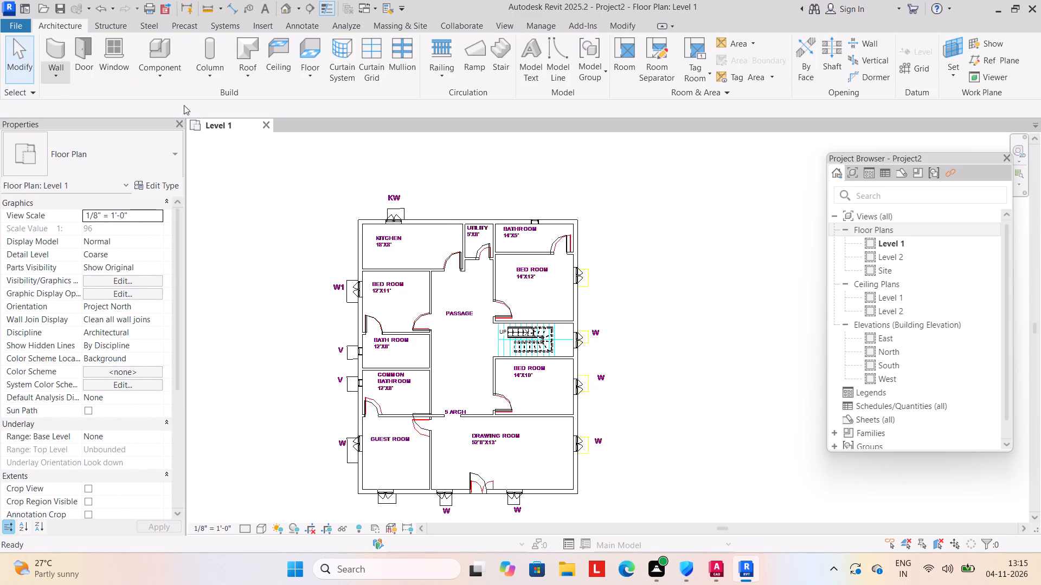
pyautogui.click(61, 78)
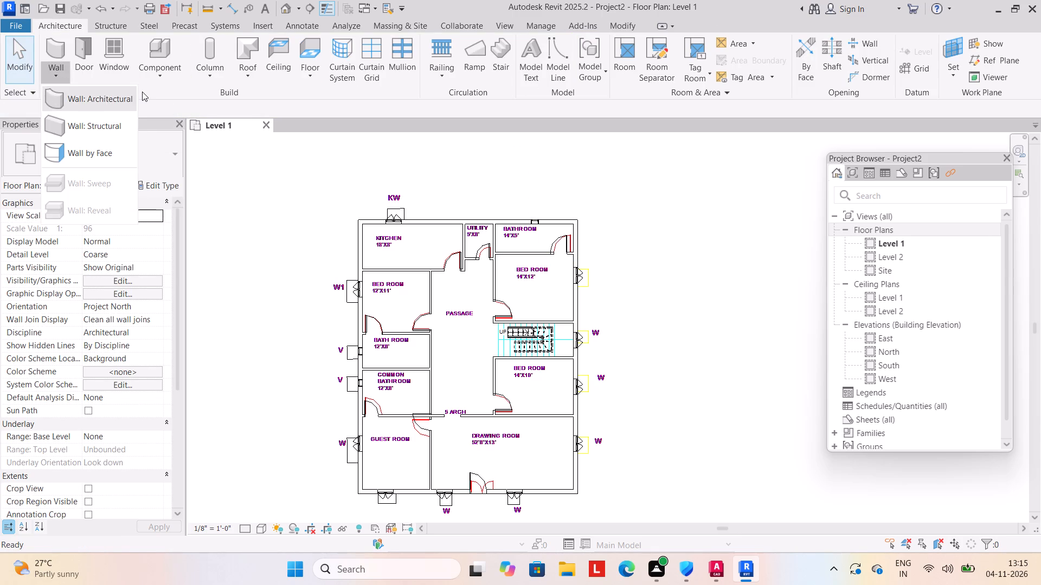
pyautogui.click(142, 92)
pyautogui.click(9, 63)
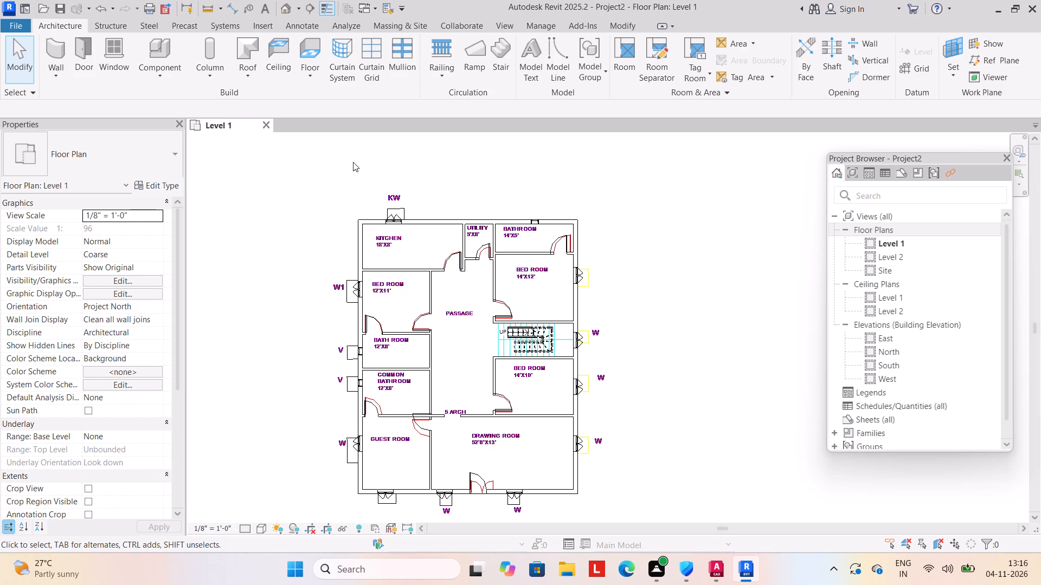
# Draw a rectangular boundary of WALL4.5" architectural walls around the house, about 60' by 96', with unconnected height 5'.
pyautogui.moveTo(460, 323); pyautogui.dragTo(486, 292, button='middle')
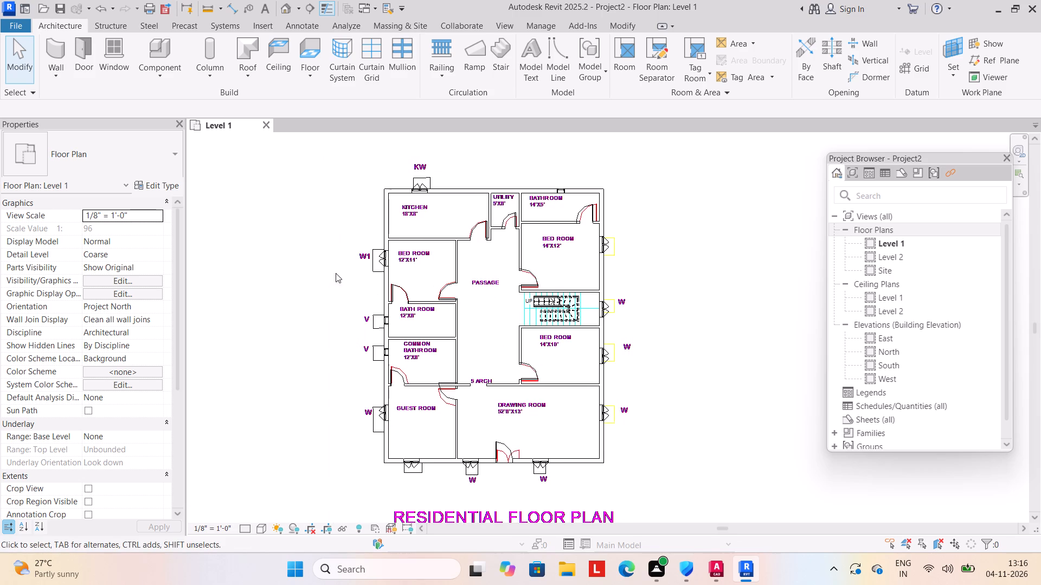
pyautogui.scroll(-2, 285, 288)
pyautogui.moveTo(289, 286); pyautogui.dragTo(325, 282, button='middle')
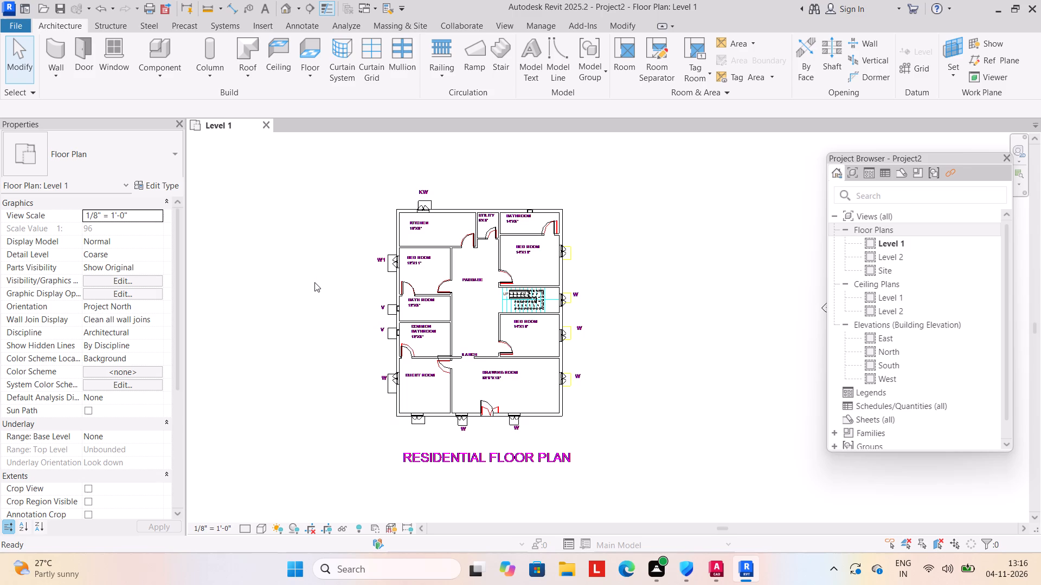
pyautogui.scroll(-2, 319, 384)
pyautogui.moveTo(319, 384); pyautogui.dragTo(343, 372, button='middle')
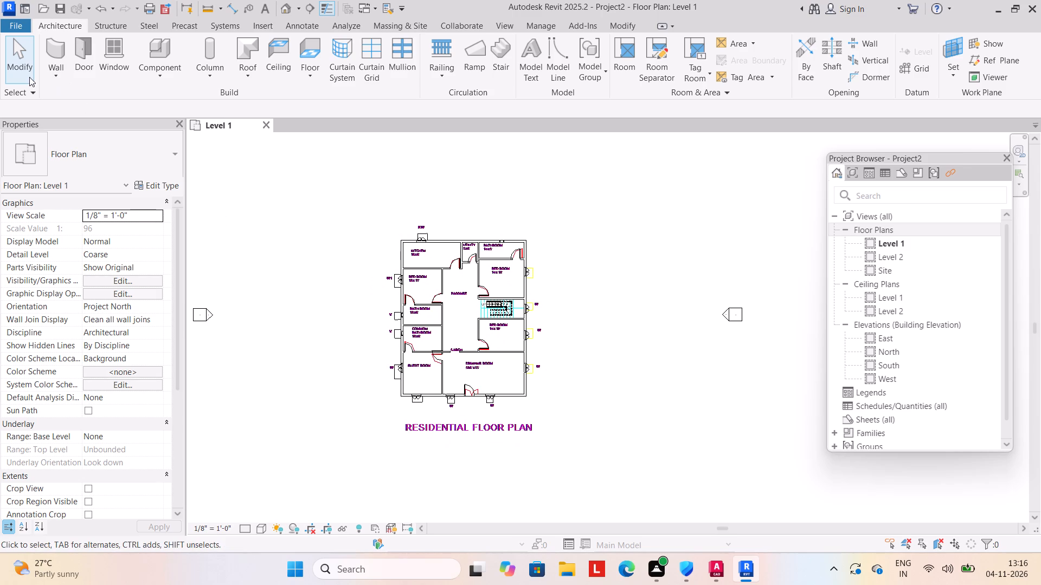
pyautogui.click(50, 75)
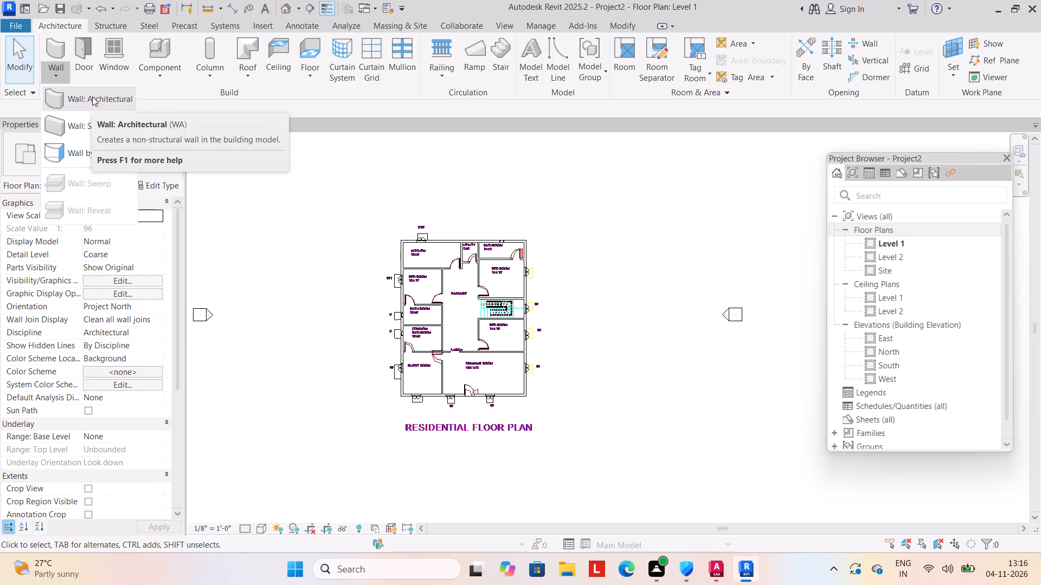
pyautogui.click(92, 99)
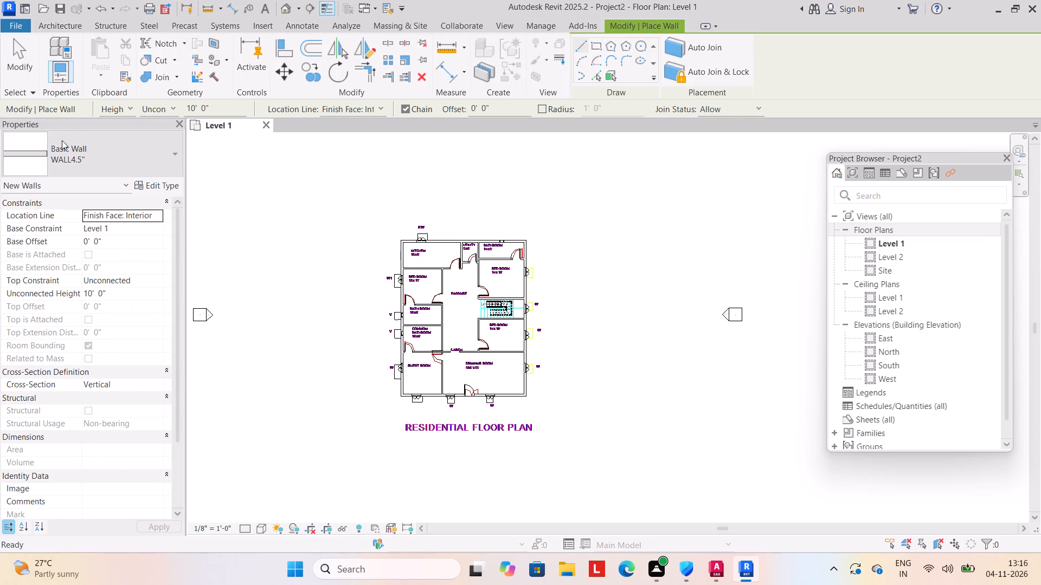
pyautogui.click(109, 241)
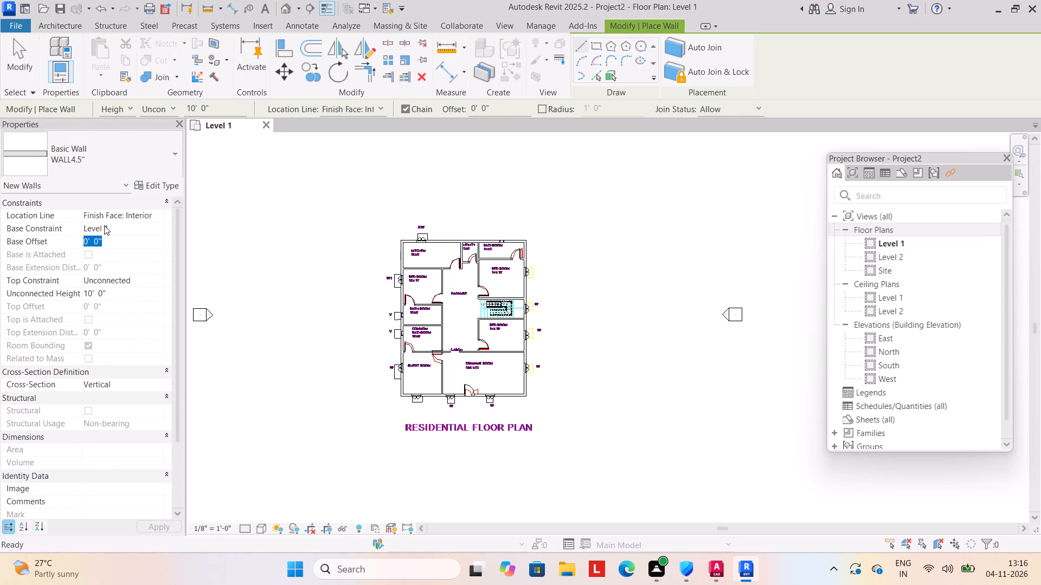
pyautogui.click(132, 291)
pyautogui.write("5'")
pyautogui.press('Return')
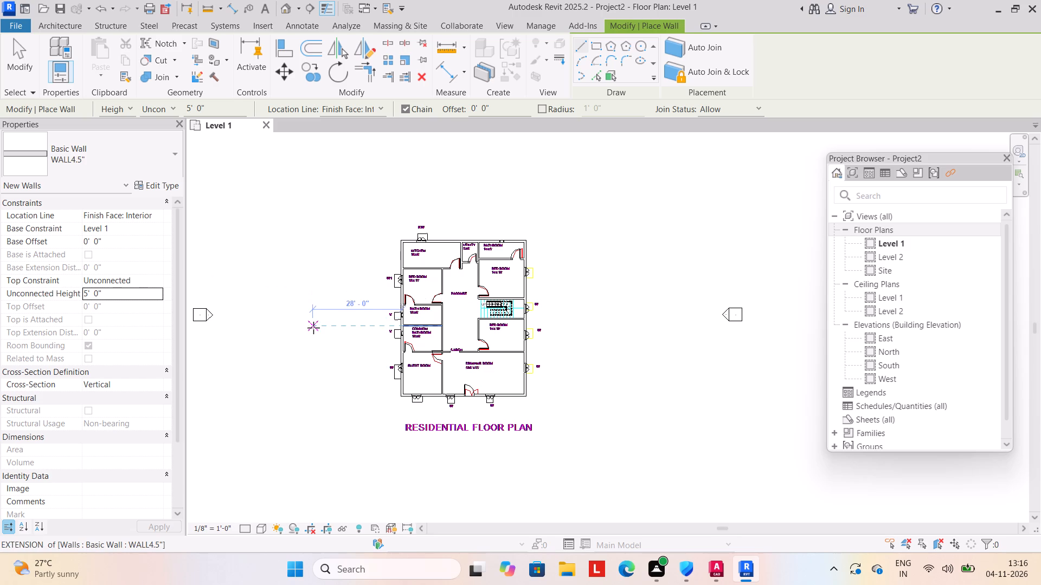
pyautogui.click(596, 46)
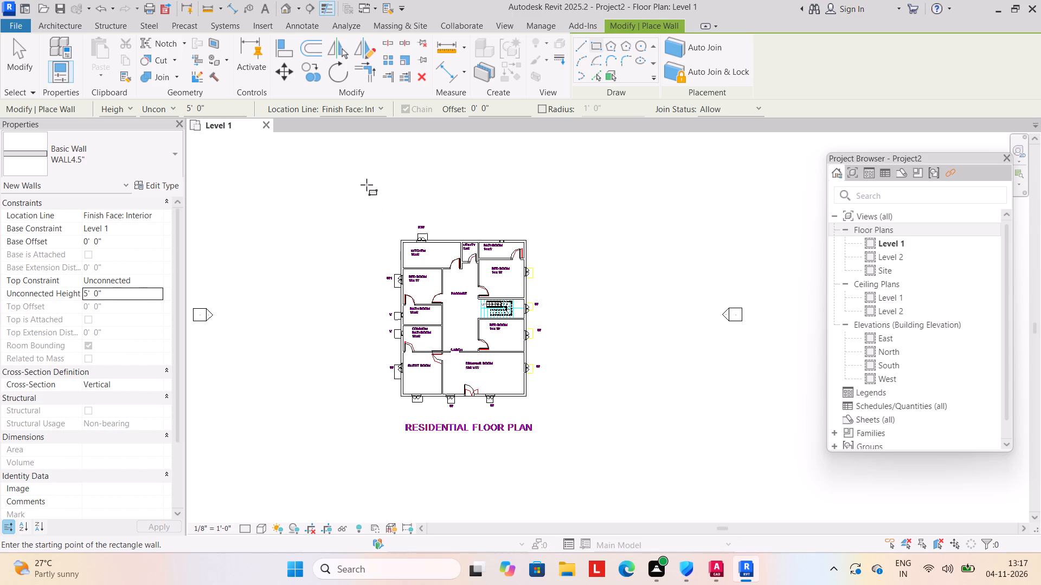
pyautogui.click(371, 193)
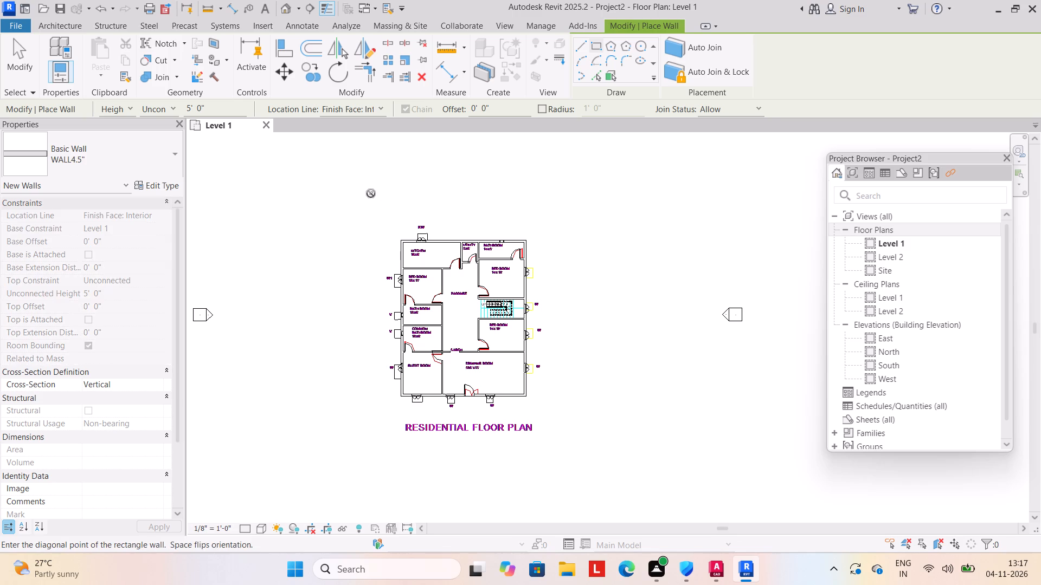
pyautogui.click(567, 495)
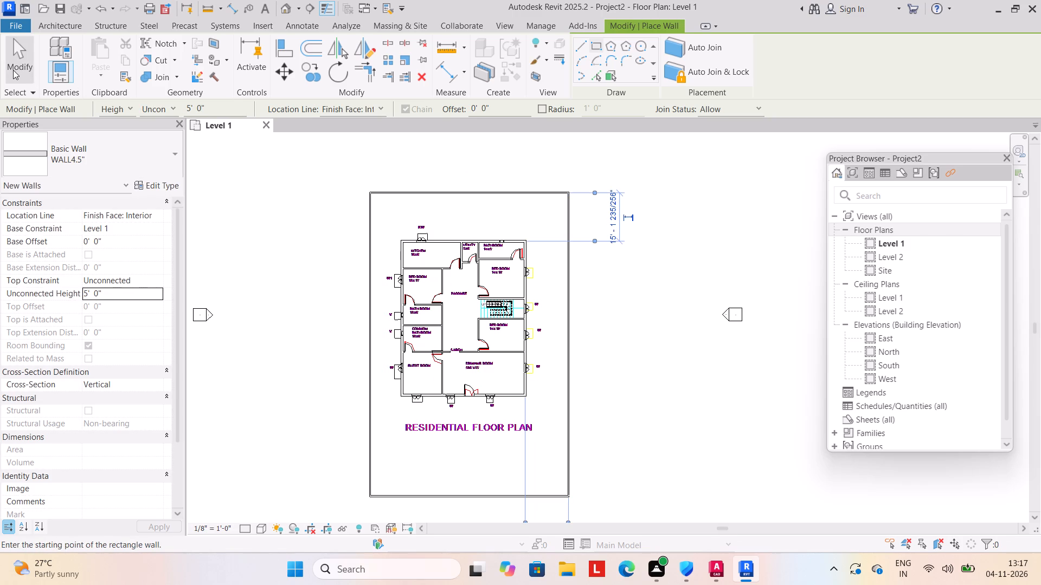
pyautogui.click(13, 70)
# Split the boundary wall facing the drawing room entrance 20' from its corner and 16' further along, and delete the segment between.
pyautogui.click(627, 19)
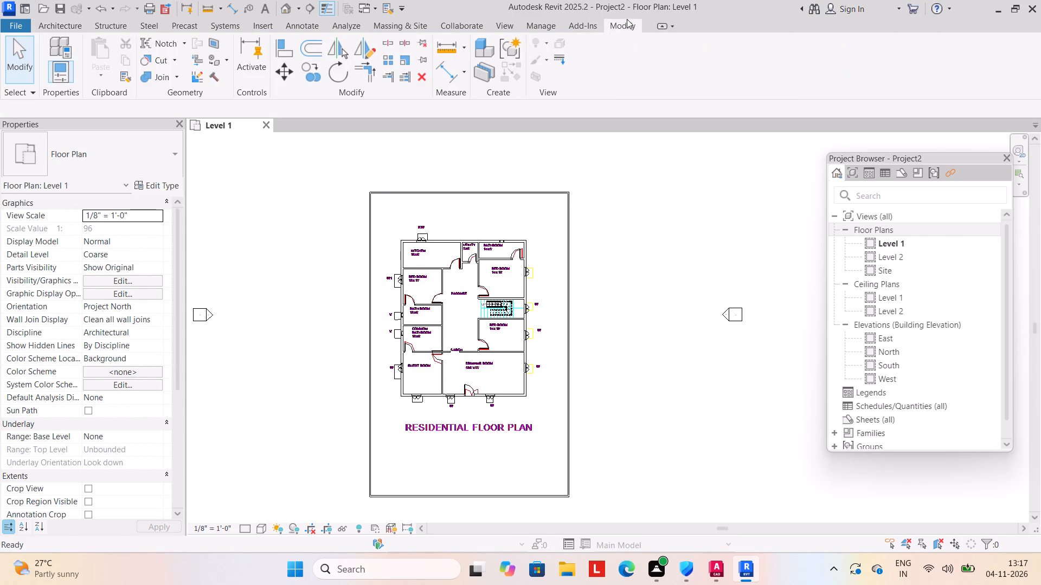
pyautogui.click(385, 43)
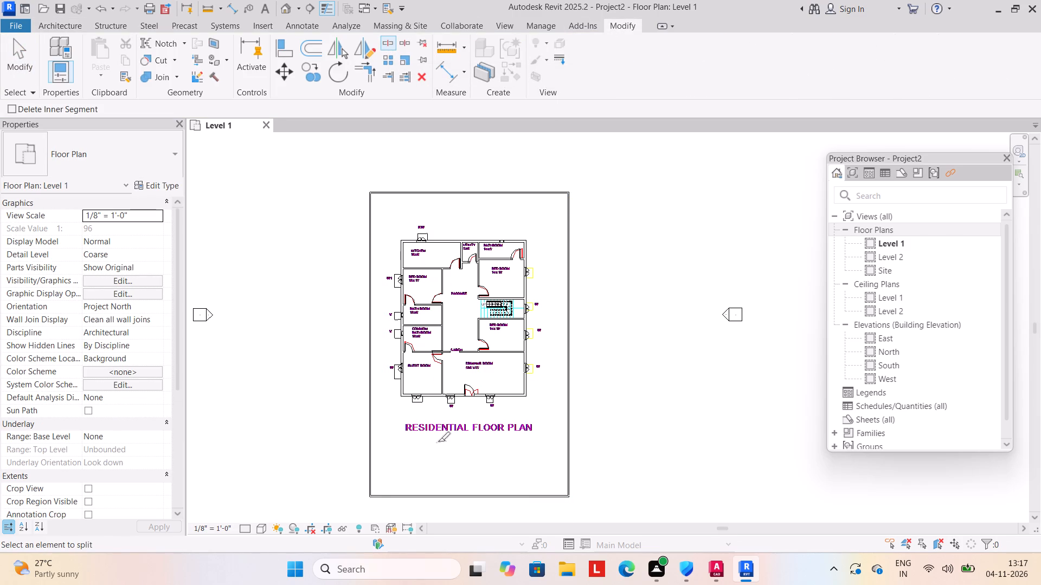
pyautogui.scroll(-1, 451, 486)
pyautogui.moveTo(451, 477); pyautogui.dragTo(460, 372, button='middle')
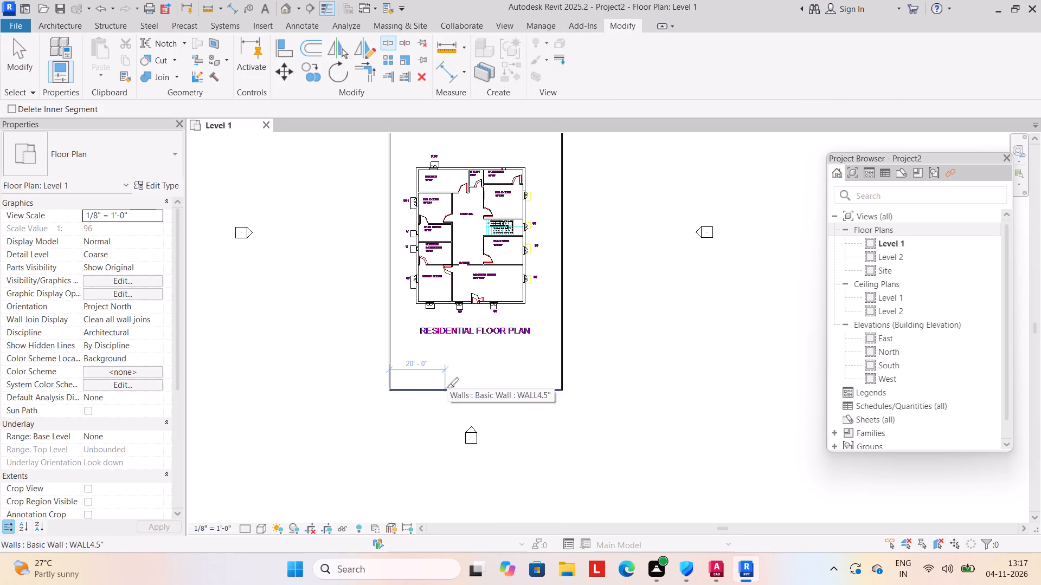
pyautogui.click(447, 388)
pyautogui.click(493, 386)
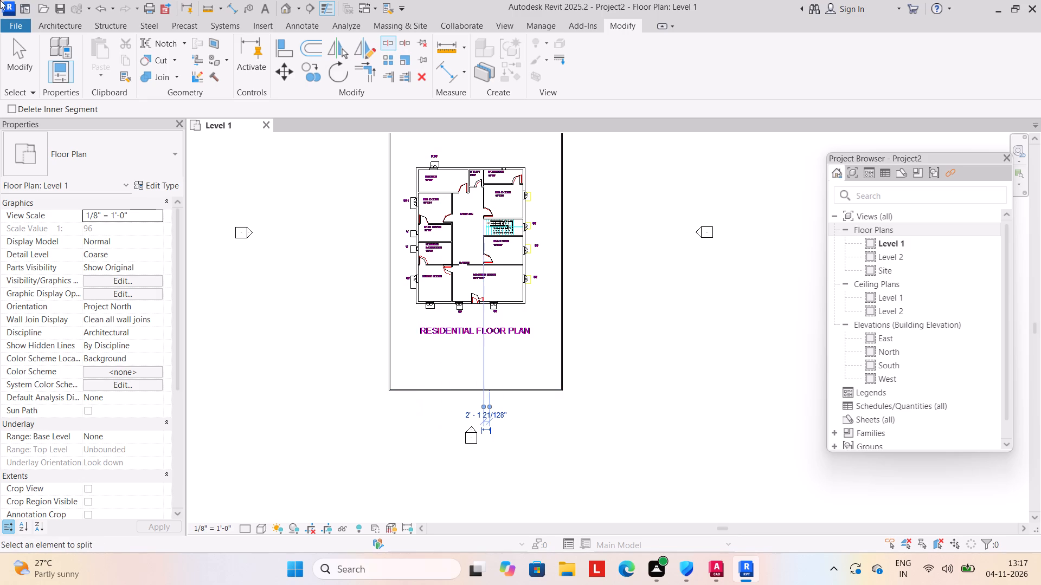
pyautogui.click(21, 49)
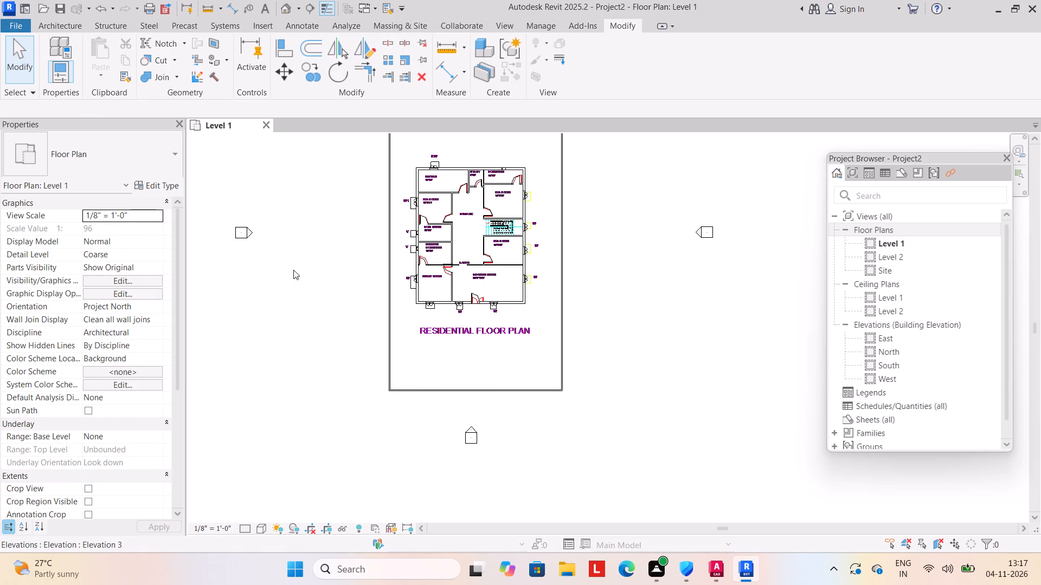
pyautogui.click(472, 389)
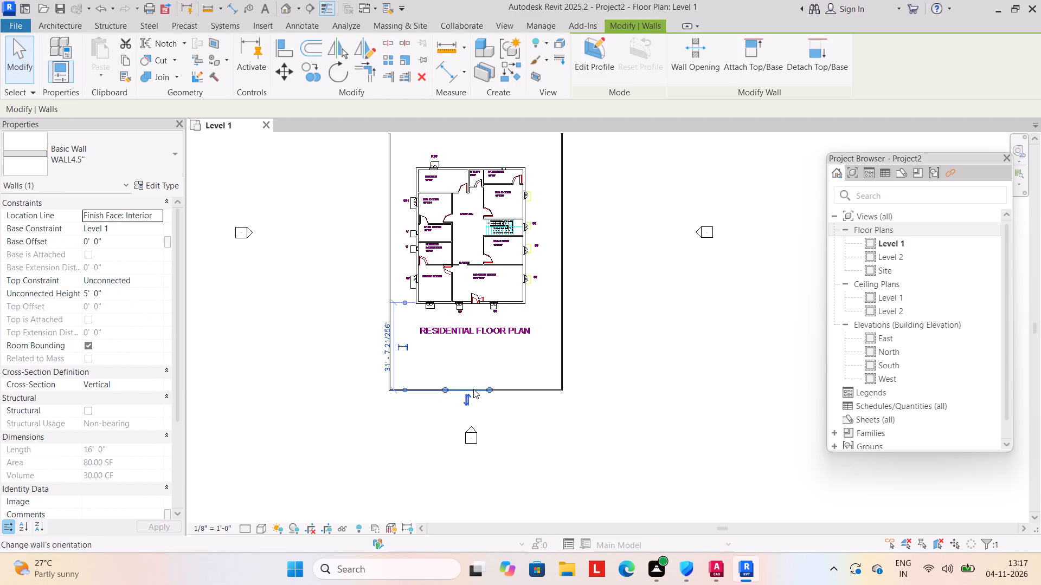
pyautogui.press('Delete')
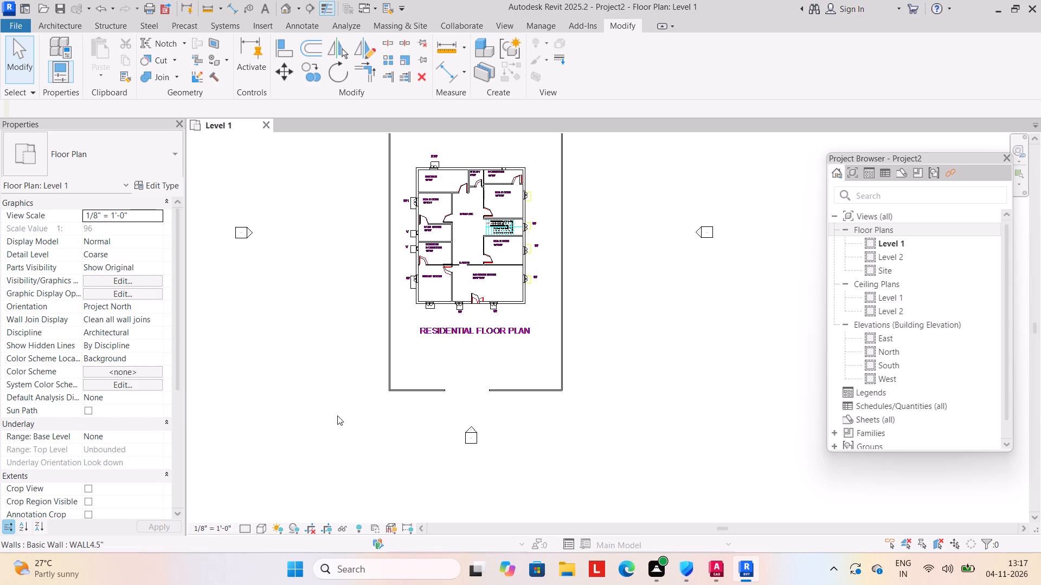
# Start an architectural Generic - 12" floor on Level 1 using a rectangular boundary sketch.
pyautogui.scroll(-1, 340, 422)
pyautogui.moveTo(340, 422); pyautogui.dragTo(390, 453, button='middle')
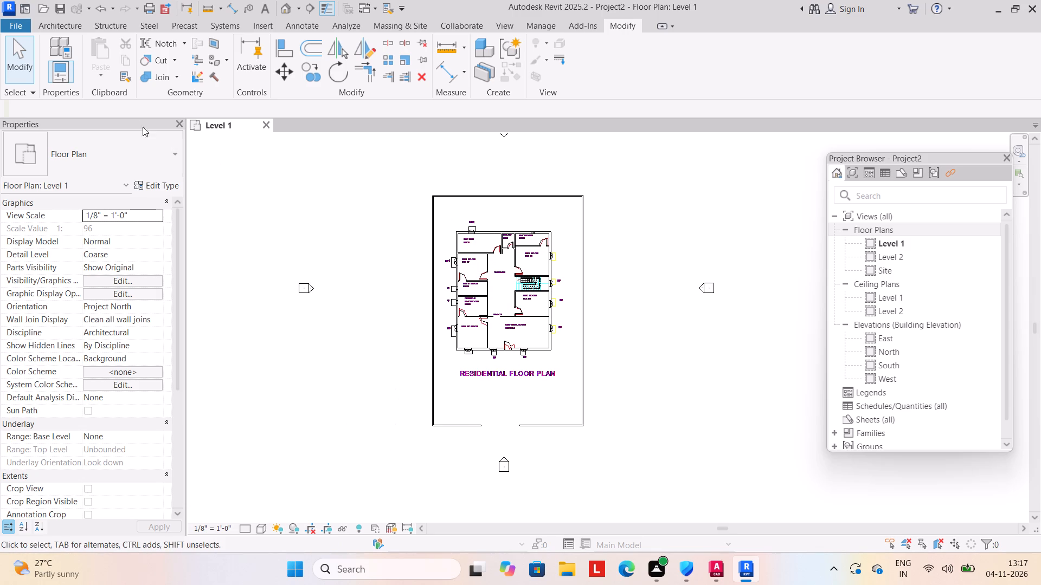
pyautogui.click(69, 27)
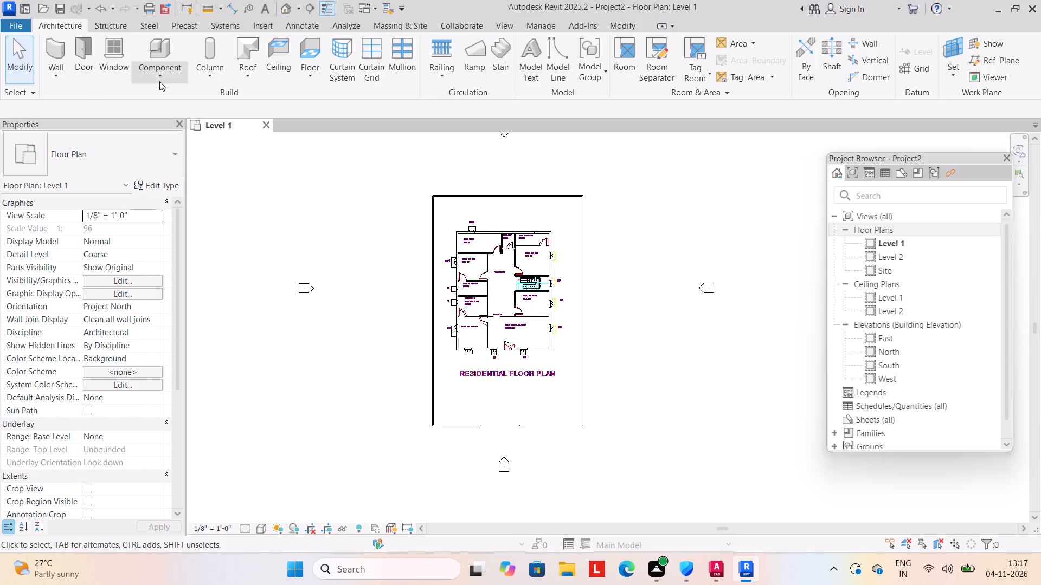
pyautogui.click(310, 76)
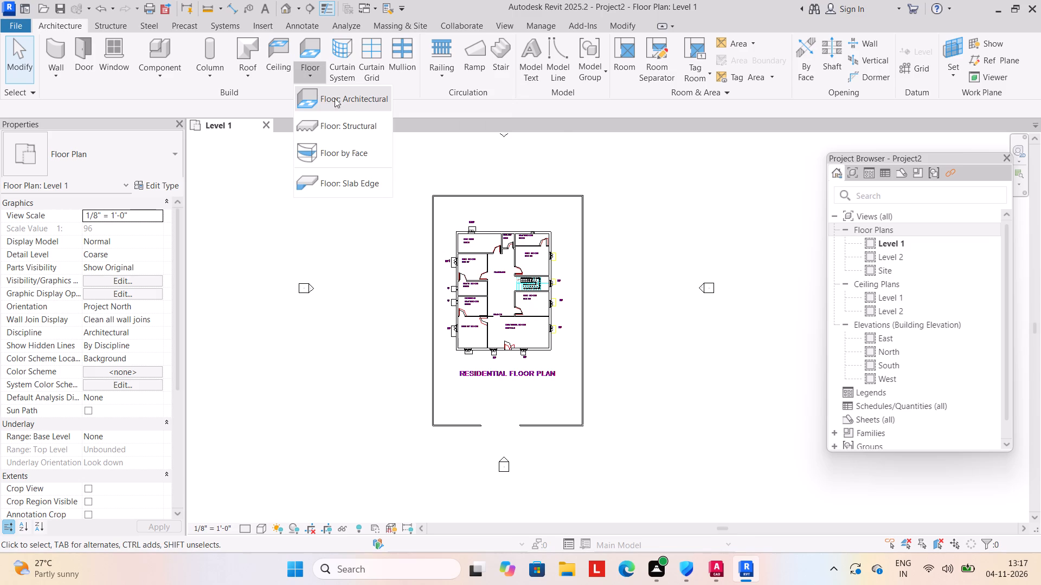
pyautogui.click(343, 93)
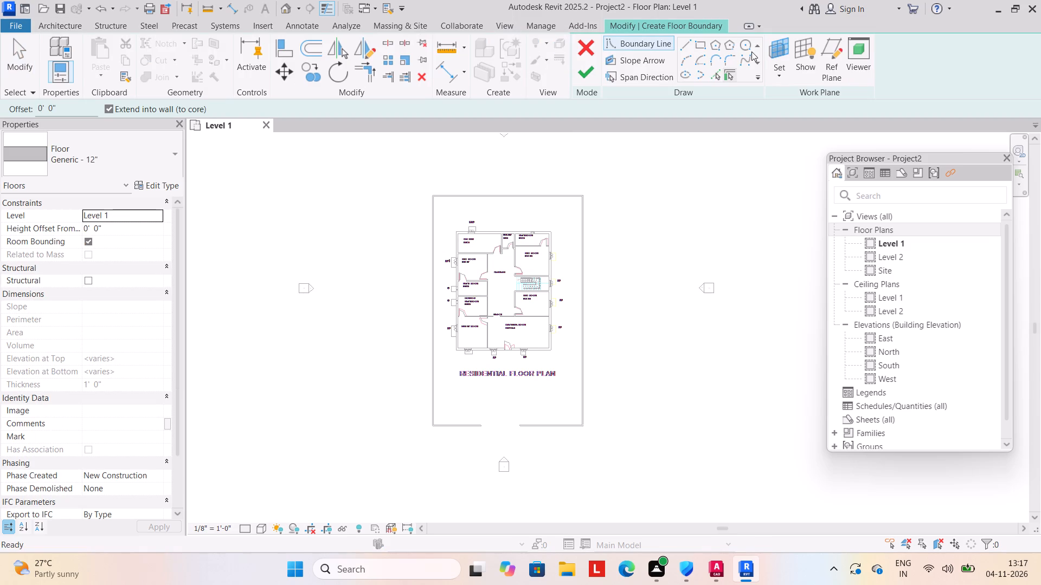
pyautogui.click(695, 43)
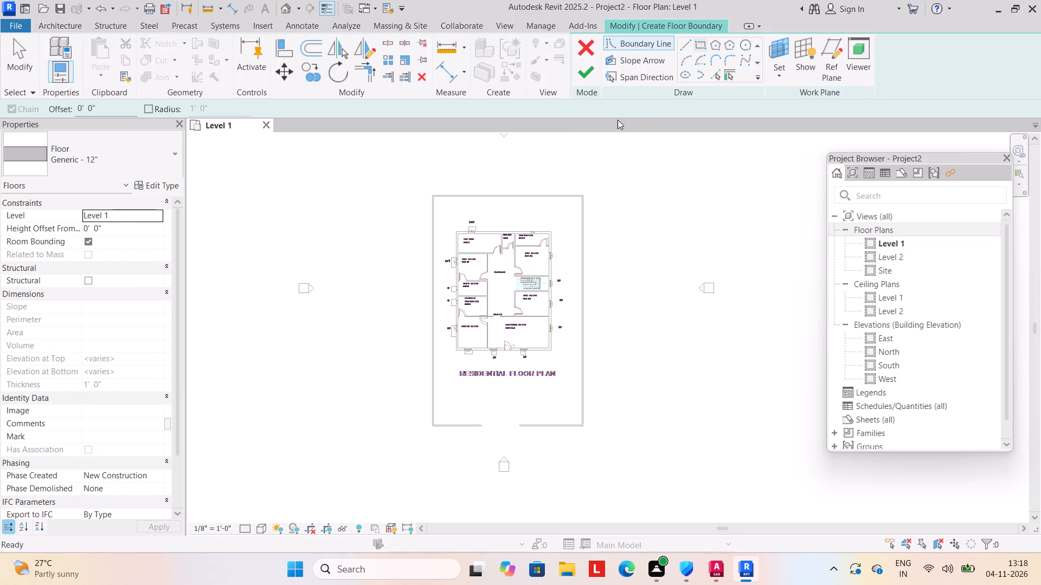
pyautogui.scroll(2, 417, 158)
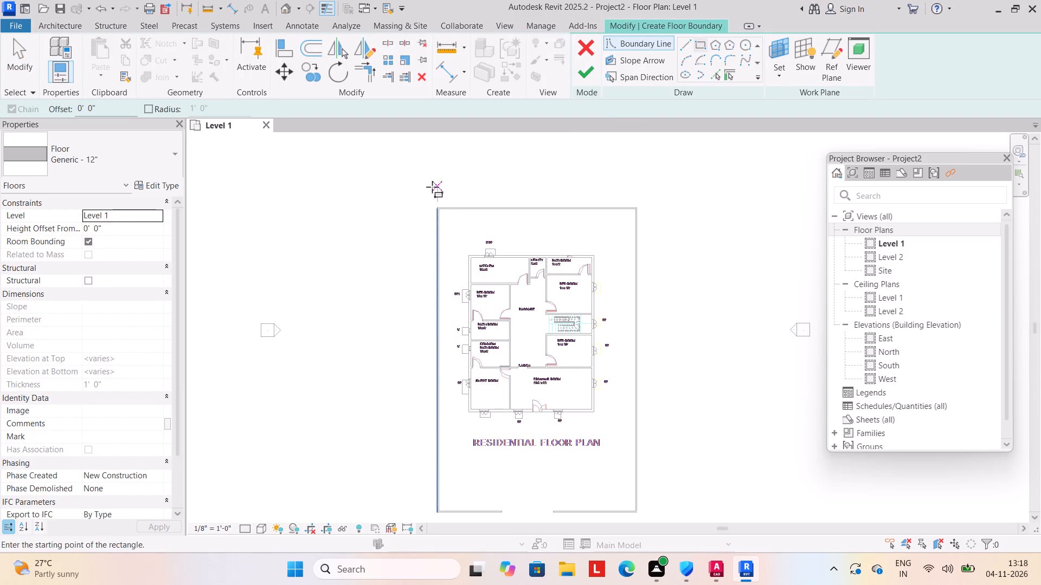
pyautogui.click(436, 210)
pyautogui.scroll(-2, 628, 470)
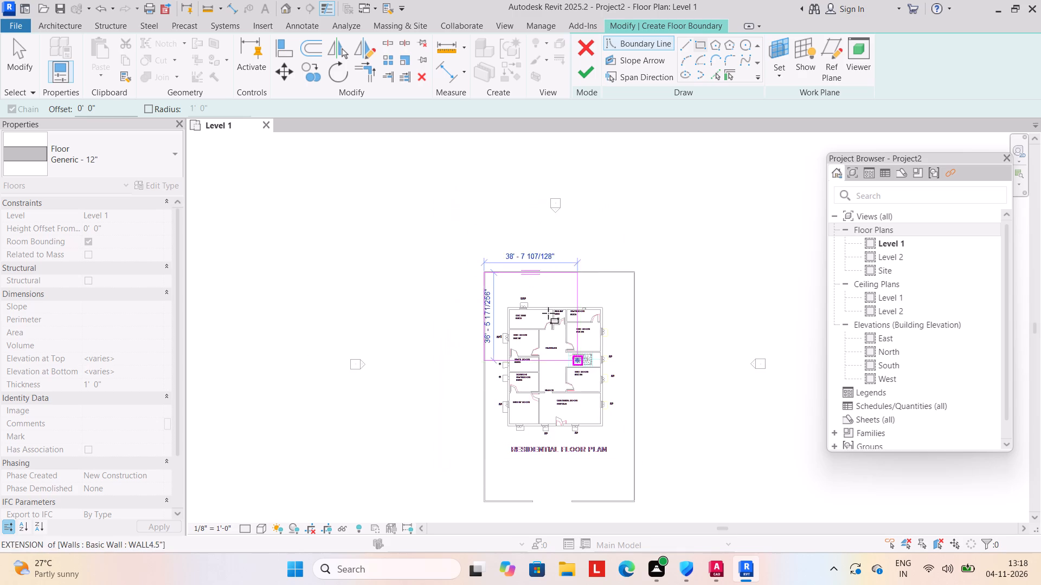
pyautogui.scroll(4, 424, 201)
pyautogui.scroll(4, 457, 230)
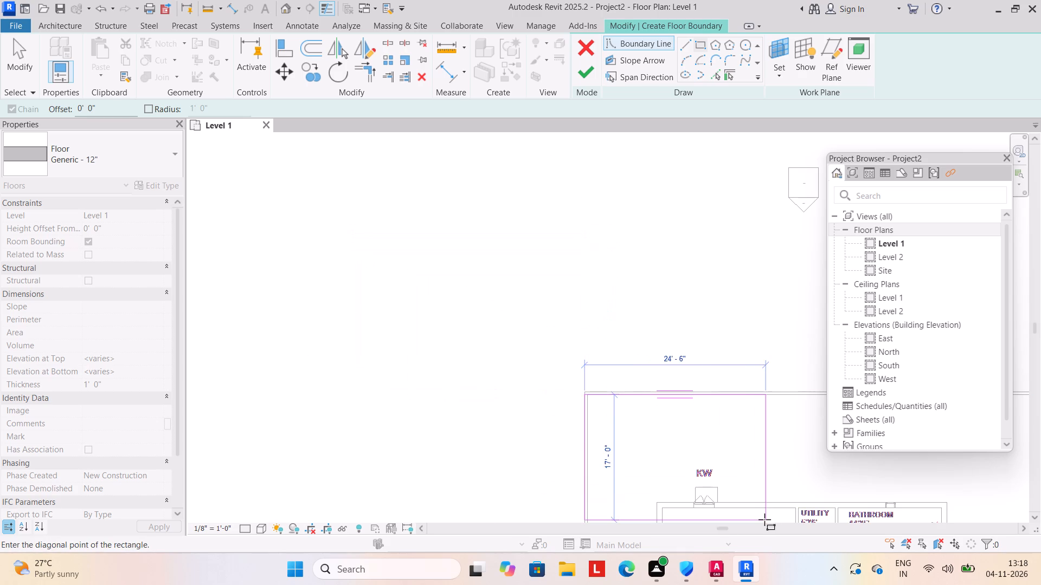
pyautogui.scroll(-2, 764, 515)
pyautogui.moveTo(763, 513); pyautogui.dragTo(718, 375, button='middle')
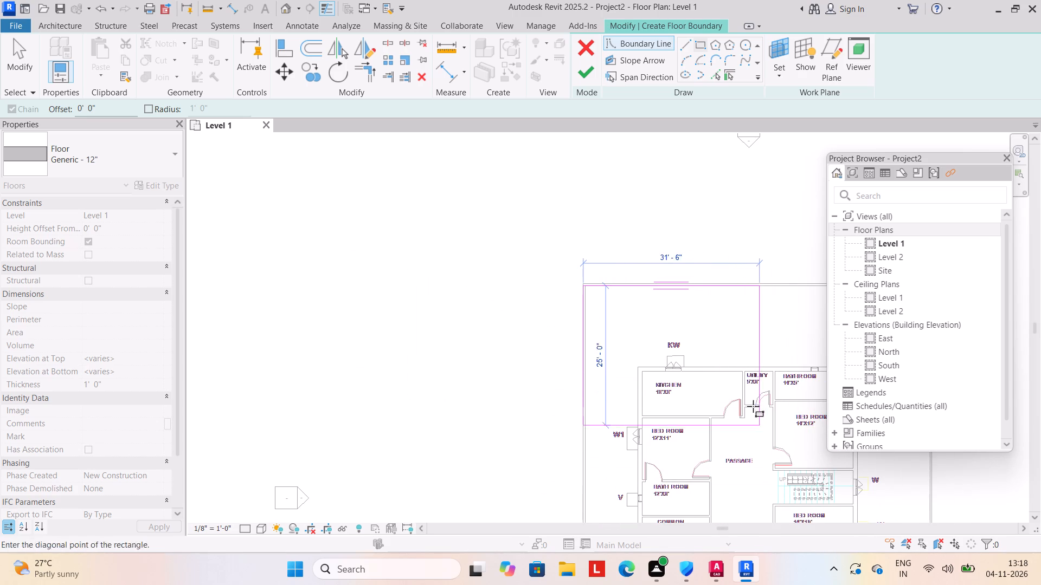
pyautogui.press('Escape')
# Sketch the rectangular floor boundary between opposite outer corners of the boundary wall, spanning the entrance opening, and finish the floor.
pyautogui.scroll(2, 480, 232)
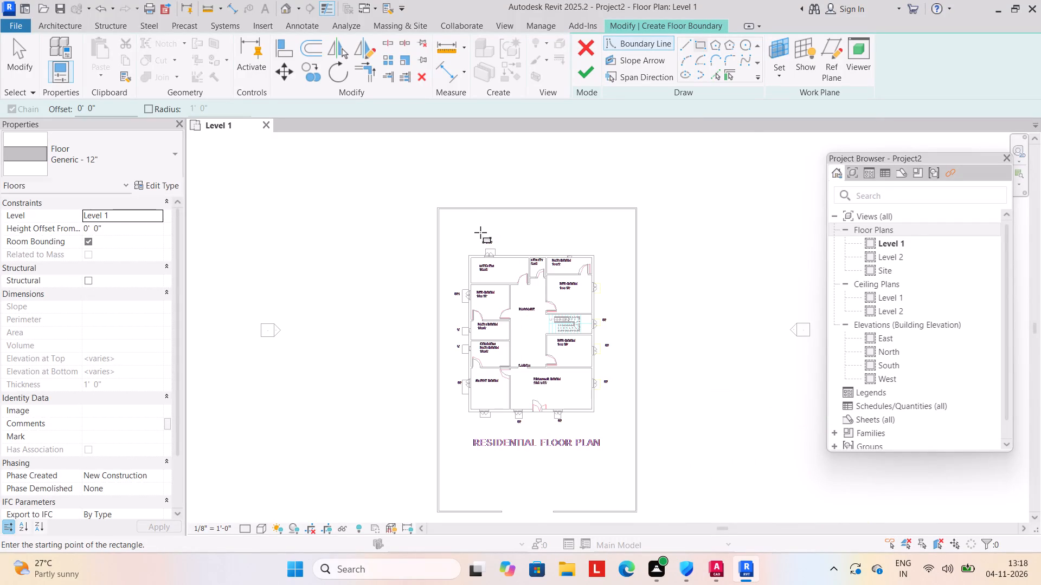
pyautogui.scroll(3, 480, 232)
pyautogui.click(394, 180)
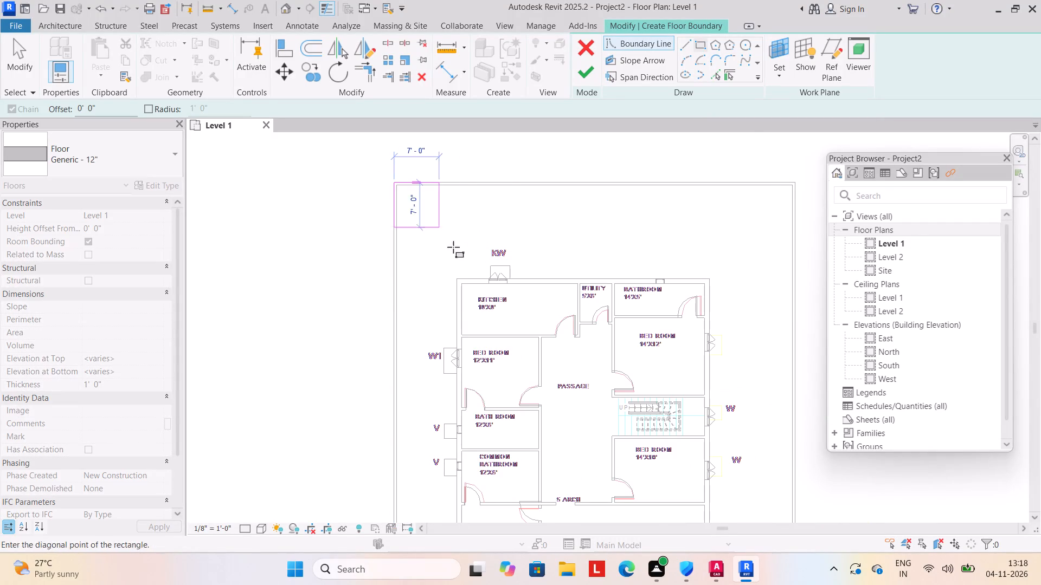
pyautogui.scroll(-3, 659, 460)
pyautogui.moveTo(659, 460); pyautogui.dragTo(600, 320, button='middle')
pyautogui.scroll(-2, 653, 491)
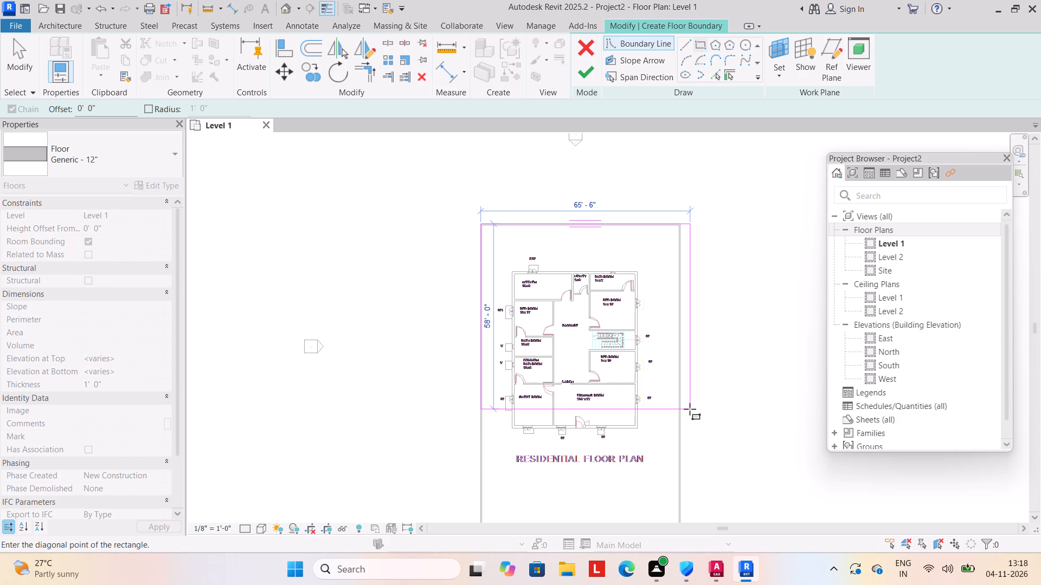
pyautogui.scroll(-2, 689, 477)
pyautogui.moveTo(689, 477); pyautogui.dragTo(662, 336, button='middle')
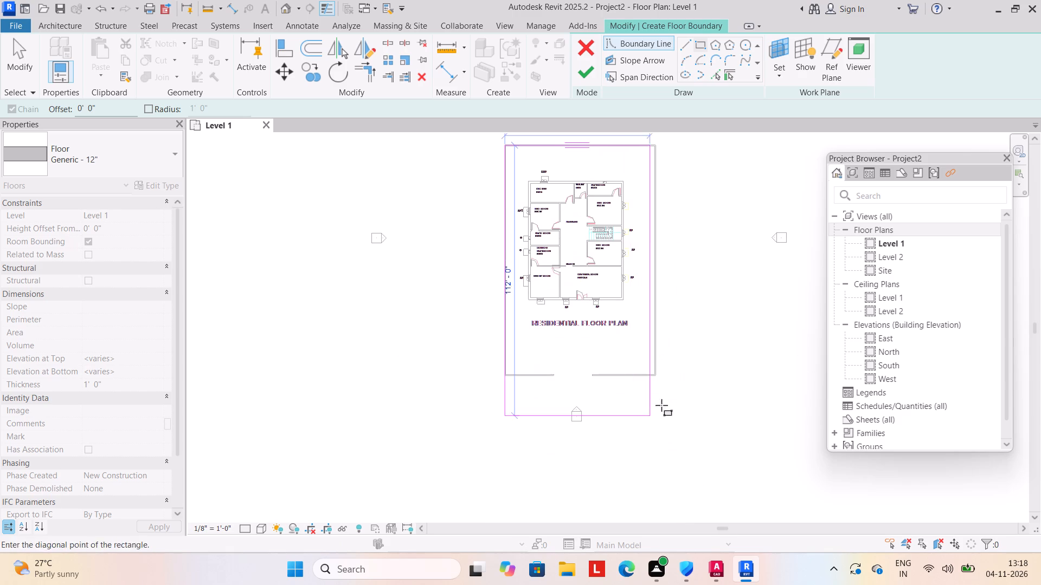
pyautogui.scroll(10, 683, 365)
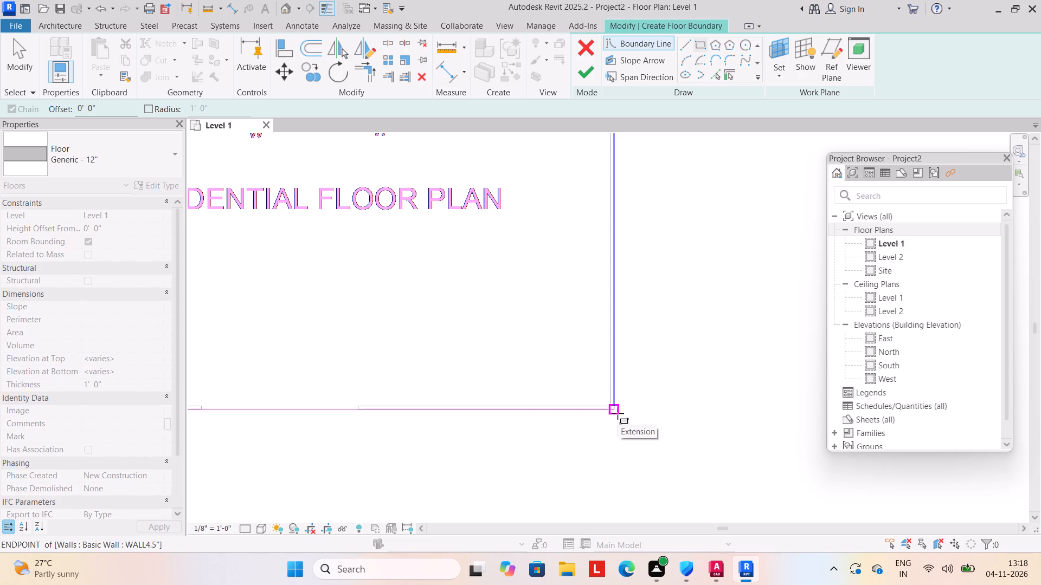
pyautogui.click(618, 414)
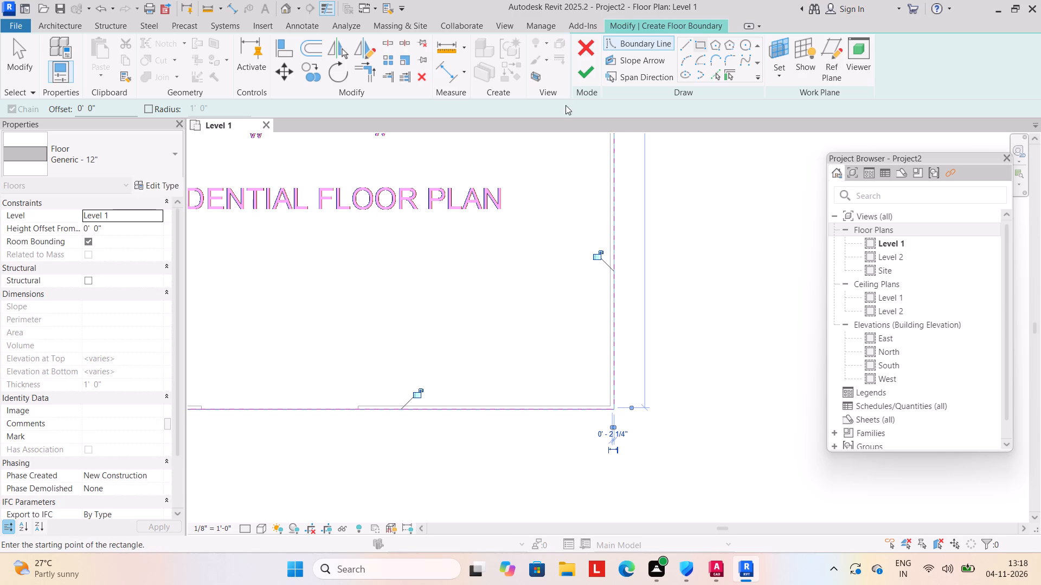
pyautogui.click(580, 76)
# Set the structure layer thickness of the Generic - 12" floor type to 6" and apply the type change.
pyautogui.scroll(-4, 459, 312)
pyautogui.moveTo(458, 317); pyautogui.dragTo(510, 310, button='middle')
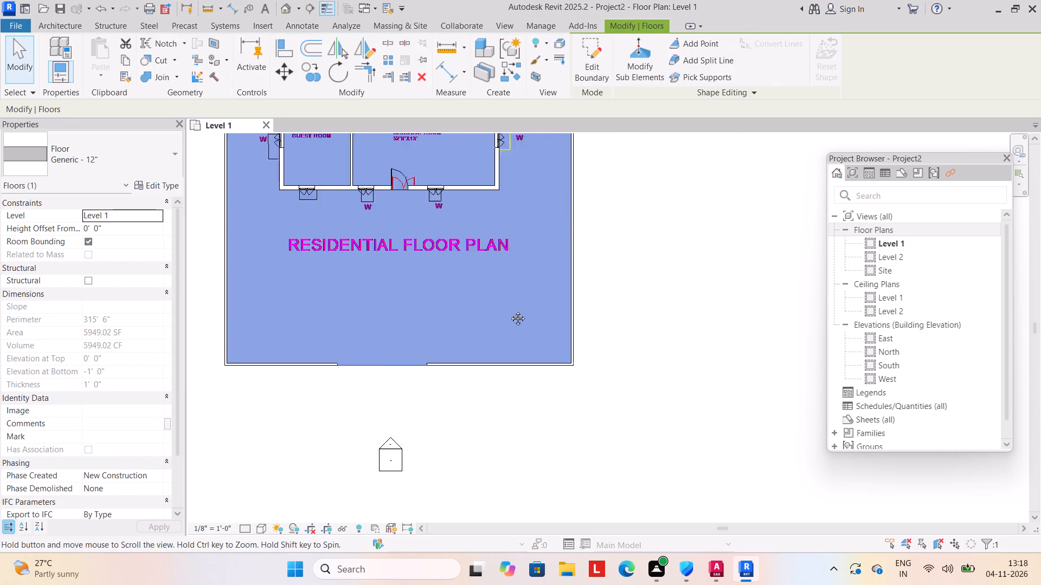
pyautogui.moveTo(510, 310); pyautogui.dragTo(544, 310, button='middle')
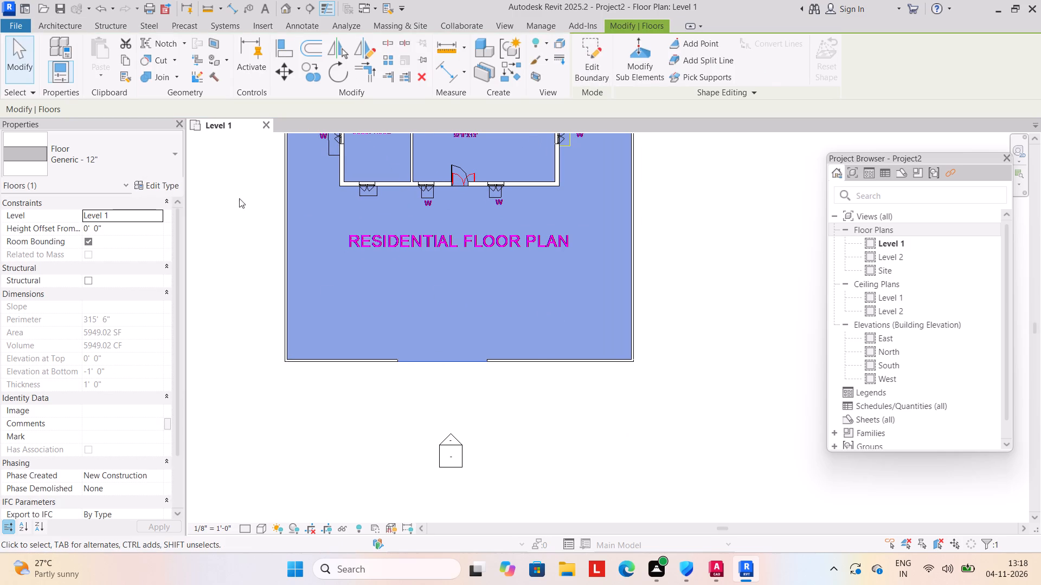
pyautogui.click(164, 185)
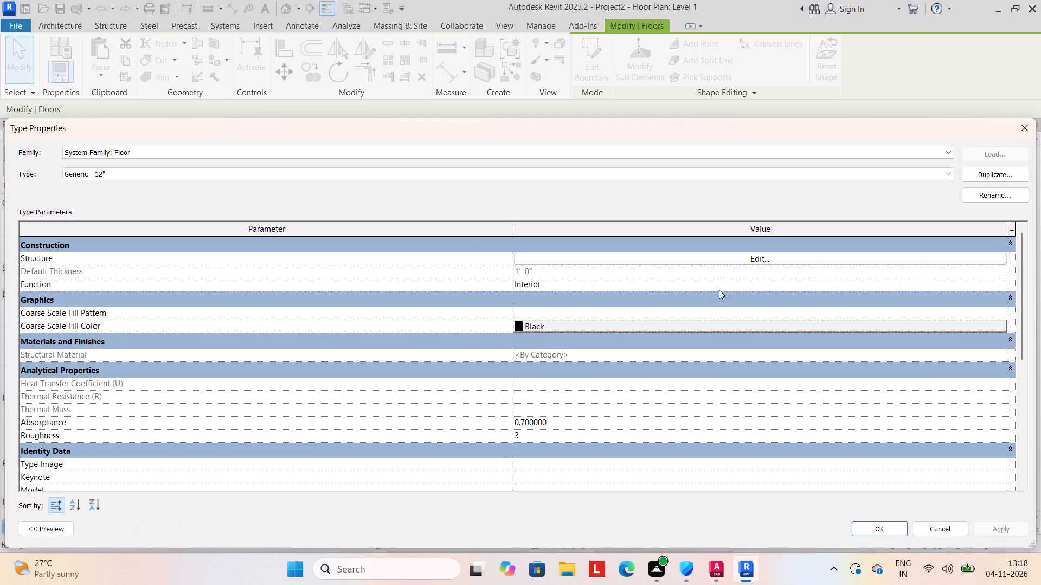
pyautogui.click(738, 262)
pyautogui.click(480, 253)
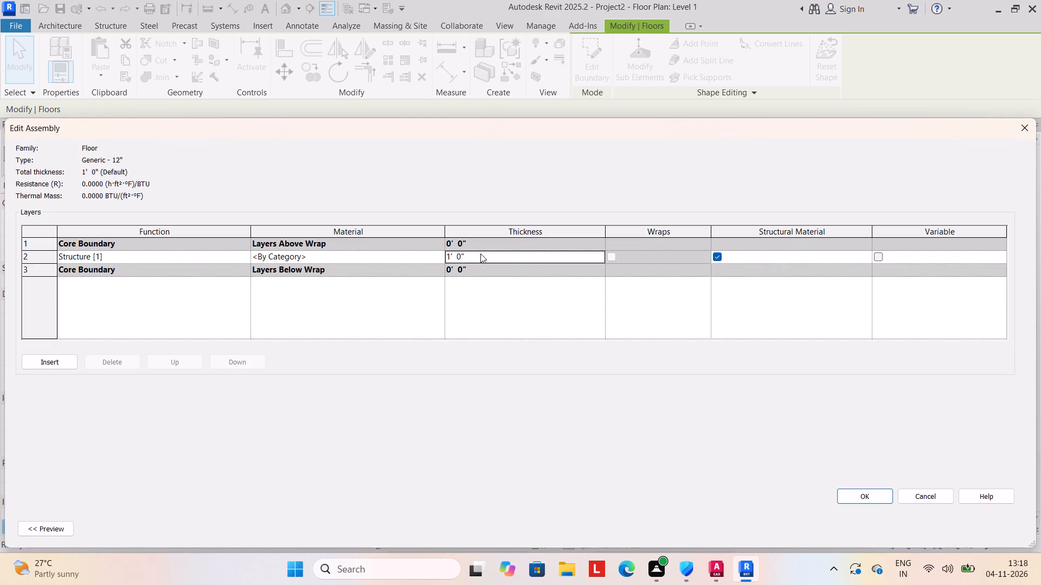
pyautogui.write('6"')
pyautogui.click(847, 495)
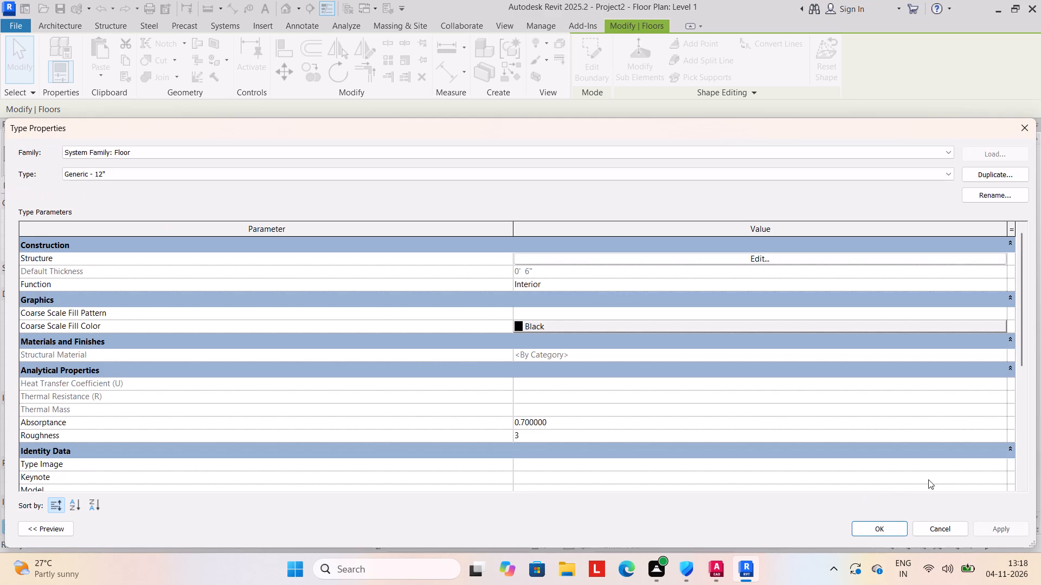
pyautogui.click(1001, 525)
pyautogui.click(883, 526)
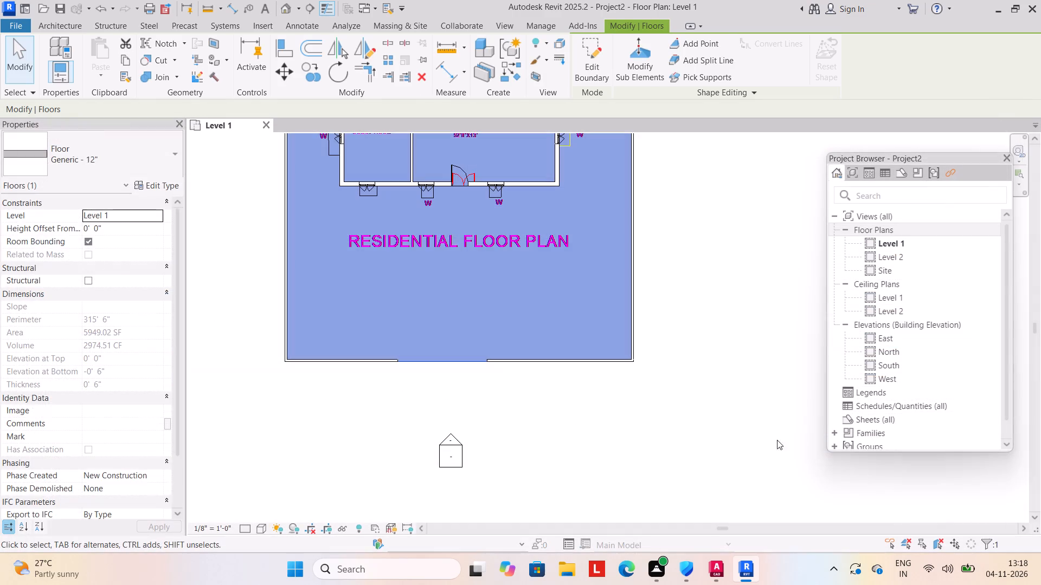
pyautogui.click(702, 417)
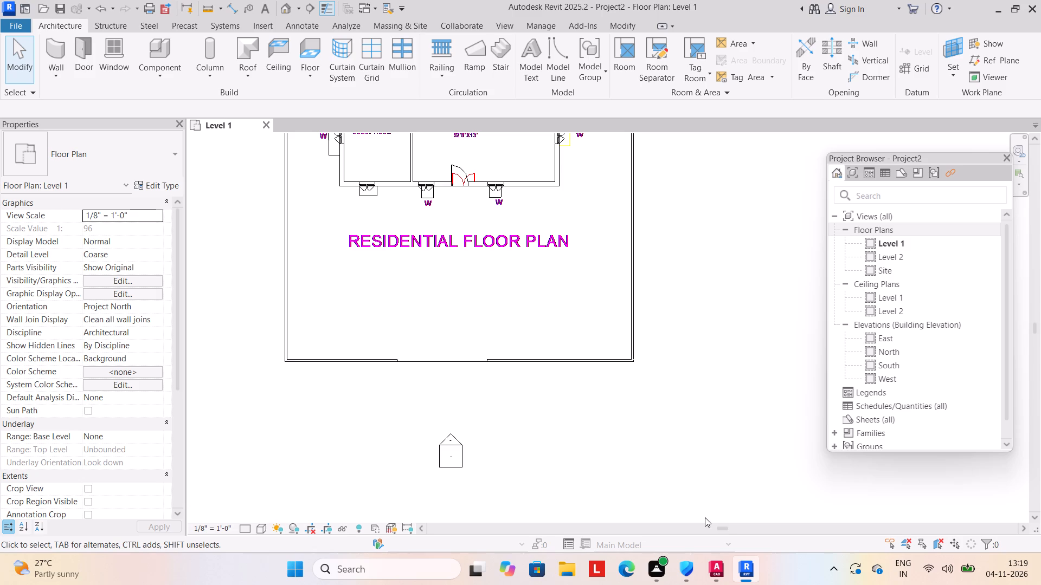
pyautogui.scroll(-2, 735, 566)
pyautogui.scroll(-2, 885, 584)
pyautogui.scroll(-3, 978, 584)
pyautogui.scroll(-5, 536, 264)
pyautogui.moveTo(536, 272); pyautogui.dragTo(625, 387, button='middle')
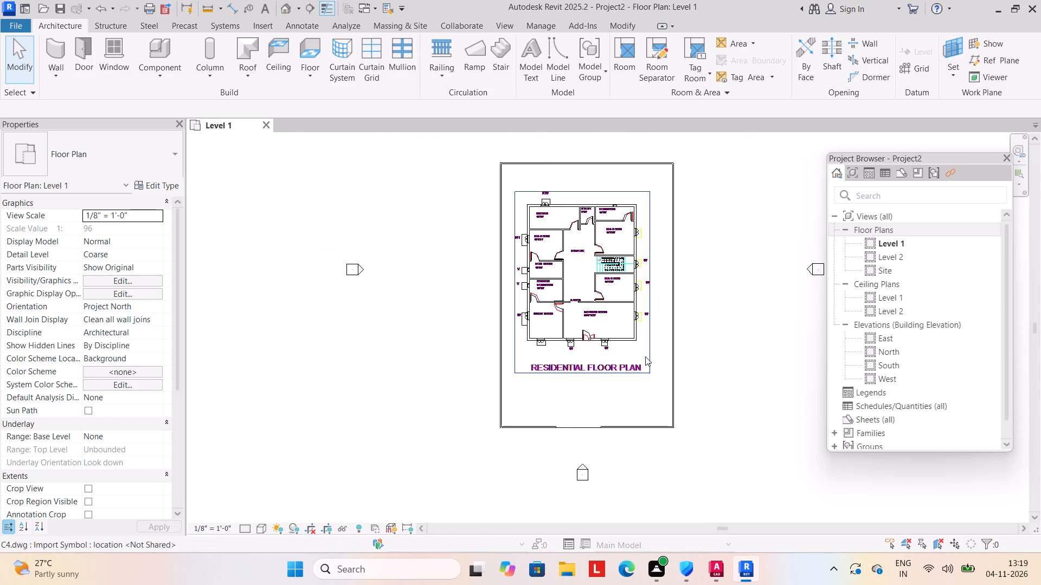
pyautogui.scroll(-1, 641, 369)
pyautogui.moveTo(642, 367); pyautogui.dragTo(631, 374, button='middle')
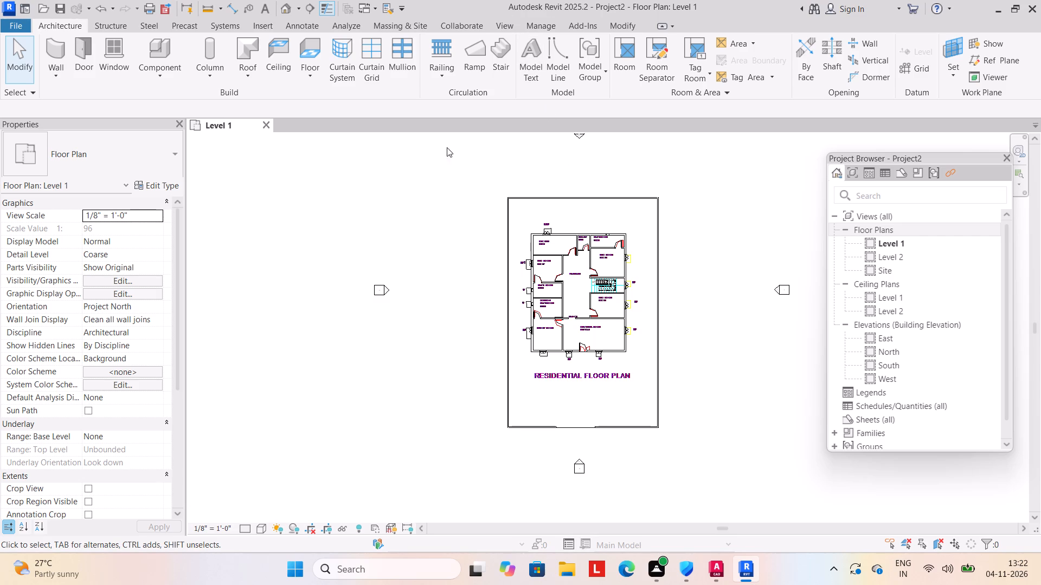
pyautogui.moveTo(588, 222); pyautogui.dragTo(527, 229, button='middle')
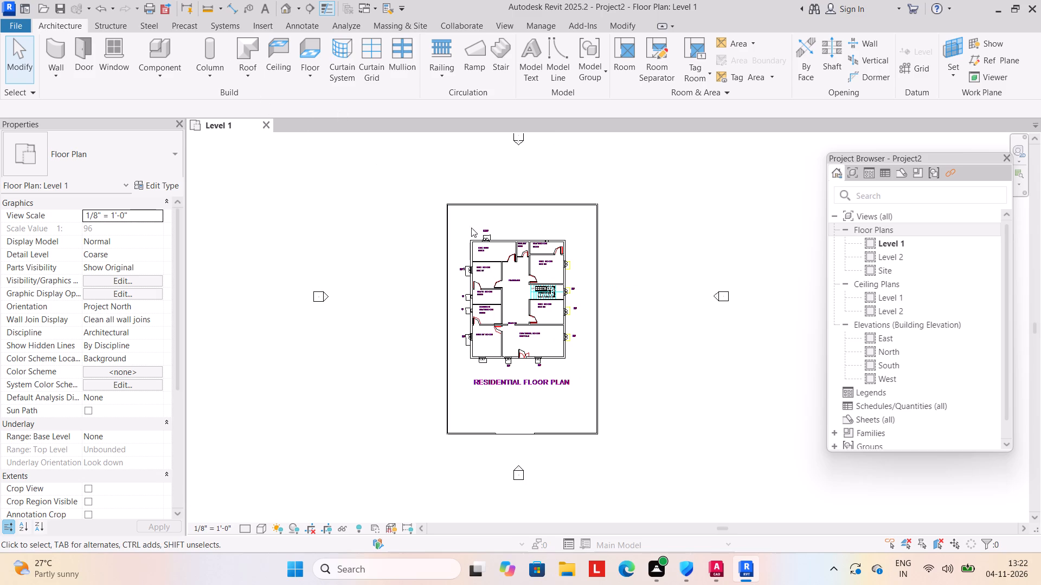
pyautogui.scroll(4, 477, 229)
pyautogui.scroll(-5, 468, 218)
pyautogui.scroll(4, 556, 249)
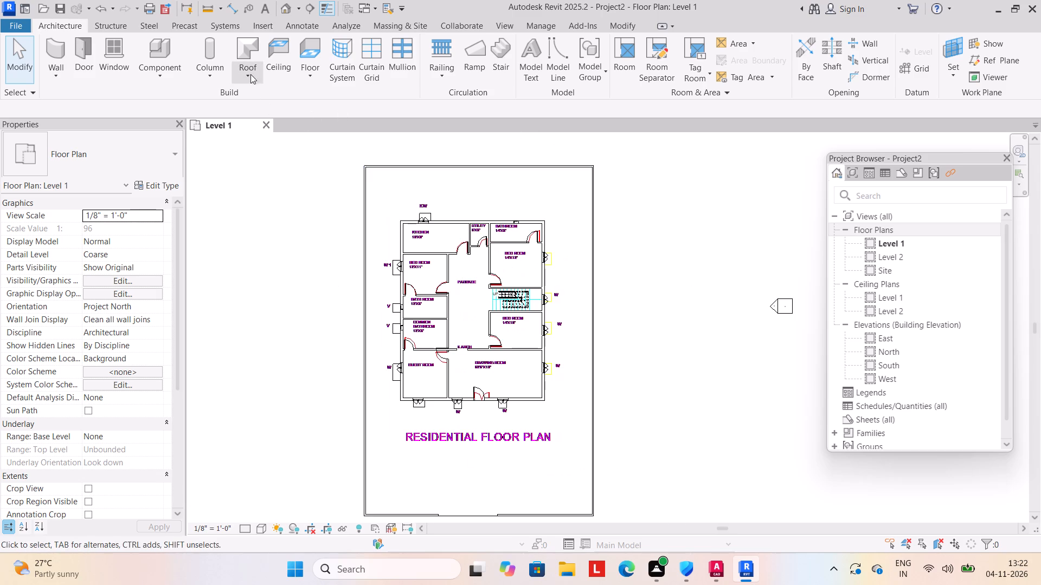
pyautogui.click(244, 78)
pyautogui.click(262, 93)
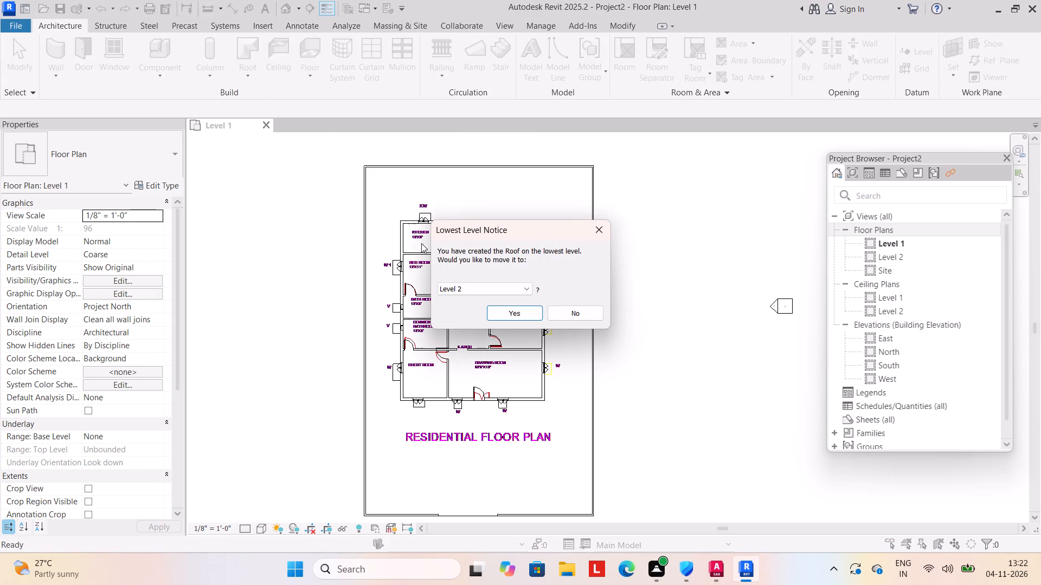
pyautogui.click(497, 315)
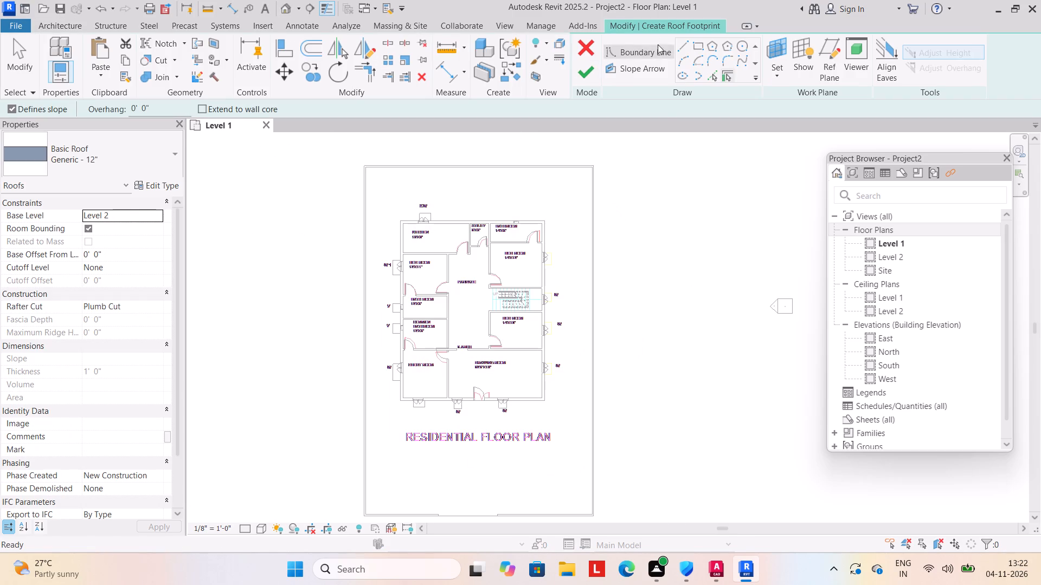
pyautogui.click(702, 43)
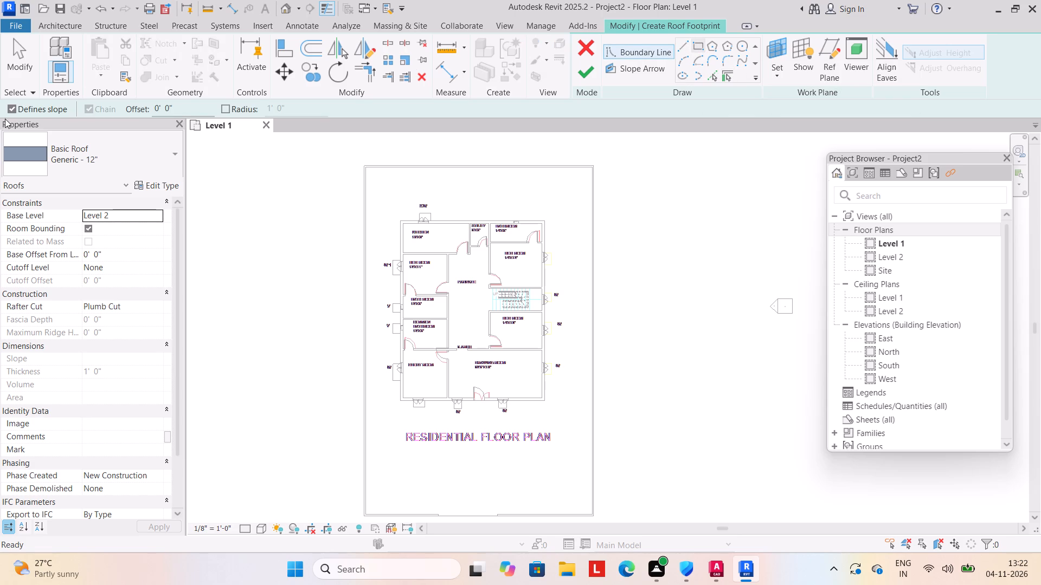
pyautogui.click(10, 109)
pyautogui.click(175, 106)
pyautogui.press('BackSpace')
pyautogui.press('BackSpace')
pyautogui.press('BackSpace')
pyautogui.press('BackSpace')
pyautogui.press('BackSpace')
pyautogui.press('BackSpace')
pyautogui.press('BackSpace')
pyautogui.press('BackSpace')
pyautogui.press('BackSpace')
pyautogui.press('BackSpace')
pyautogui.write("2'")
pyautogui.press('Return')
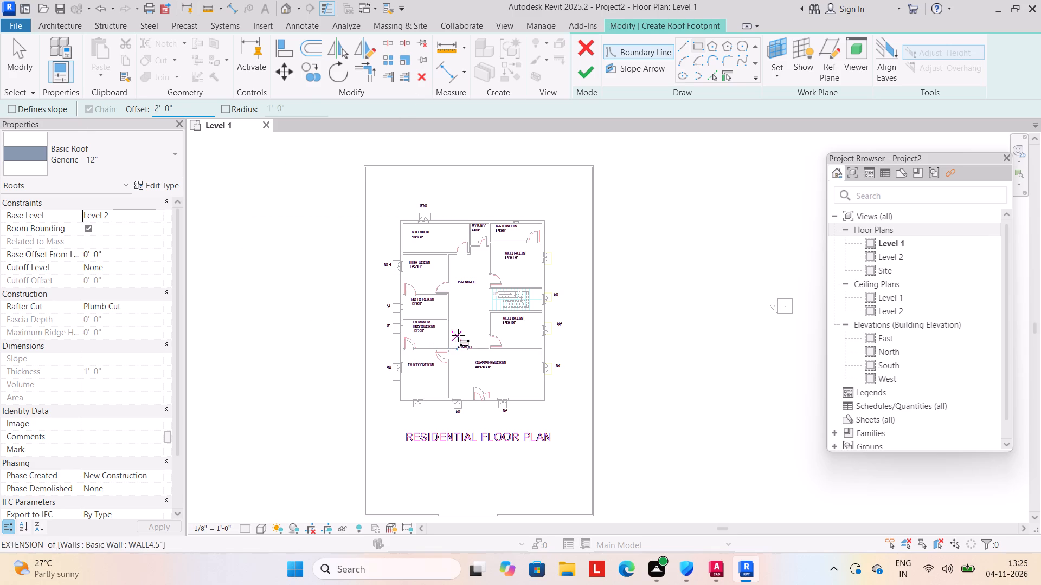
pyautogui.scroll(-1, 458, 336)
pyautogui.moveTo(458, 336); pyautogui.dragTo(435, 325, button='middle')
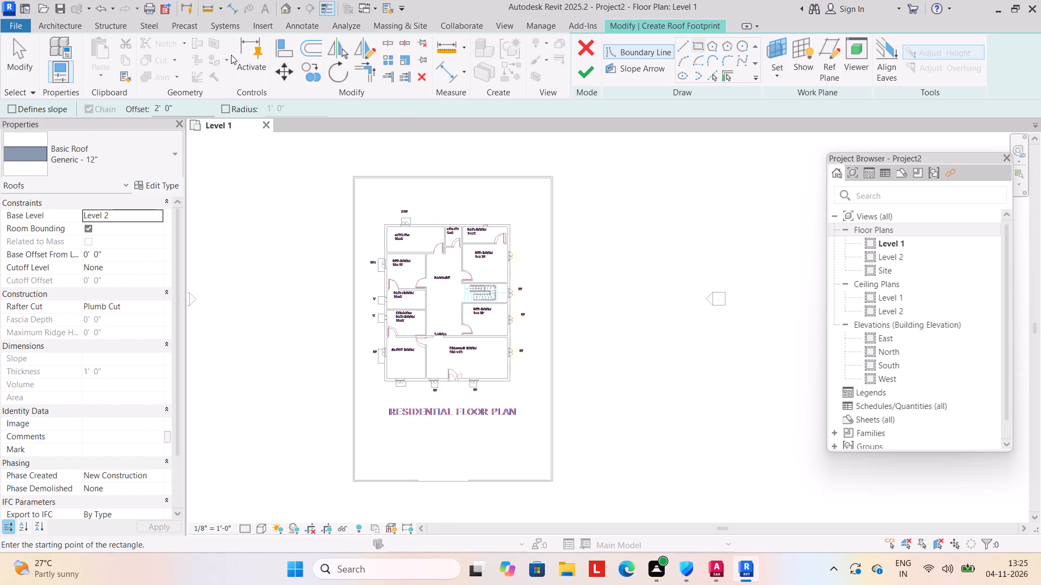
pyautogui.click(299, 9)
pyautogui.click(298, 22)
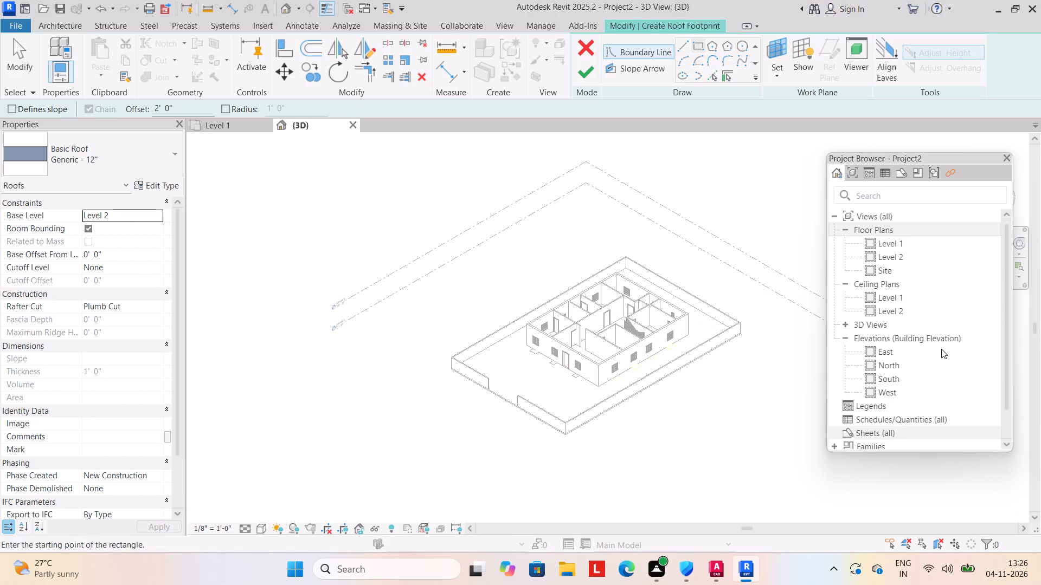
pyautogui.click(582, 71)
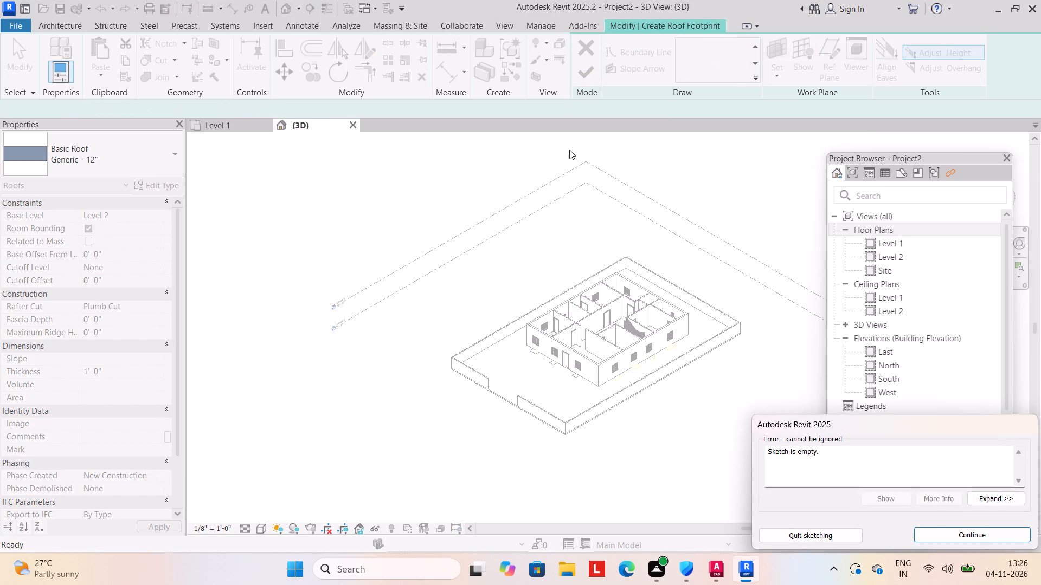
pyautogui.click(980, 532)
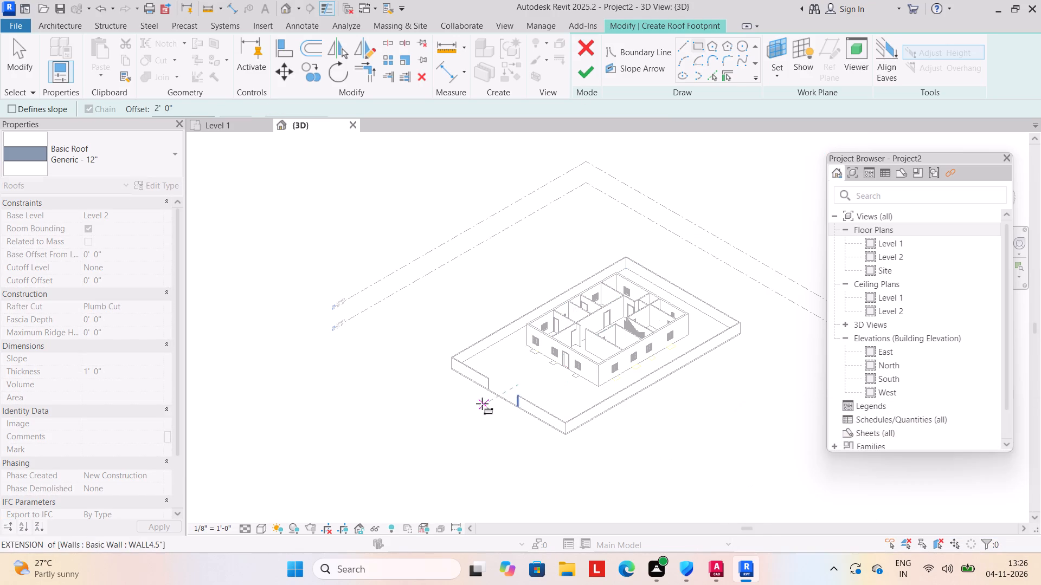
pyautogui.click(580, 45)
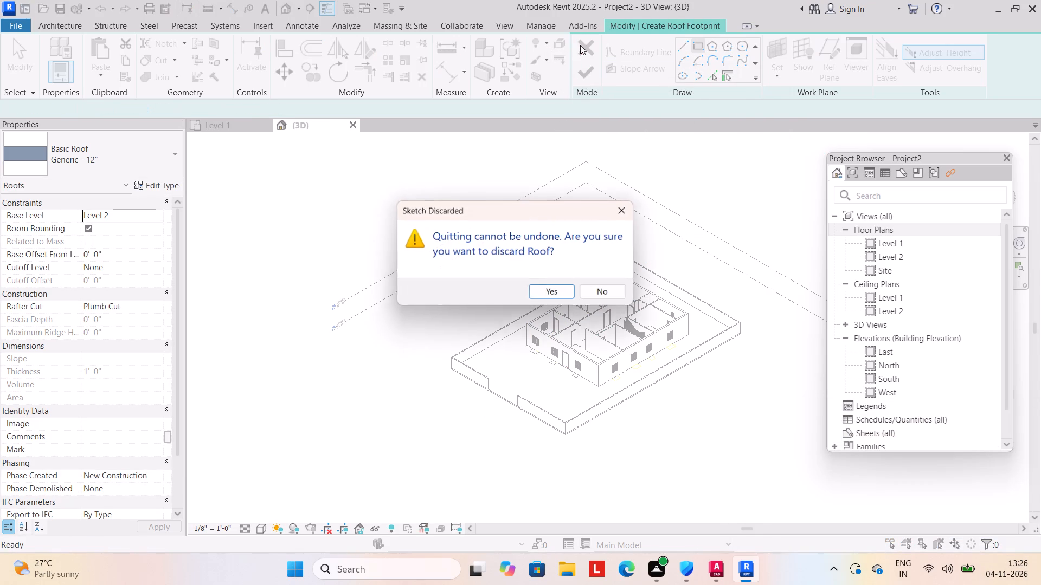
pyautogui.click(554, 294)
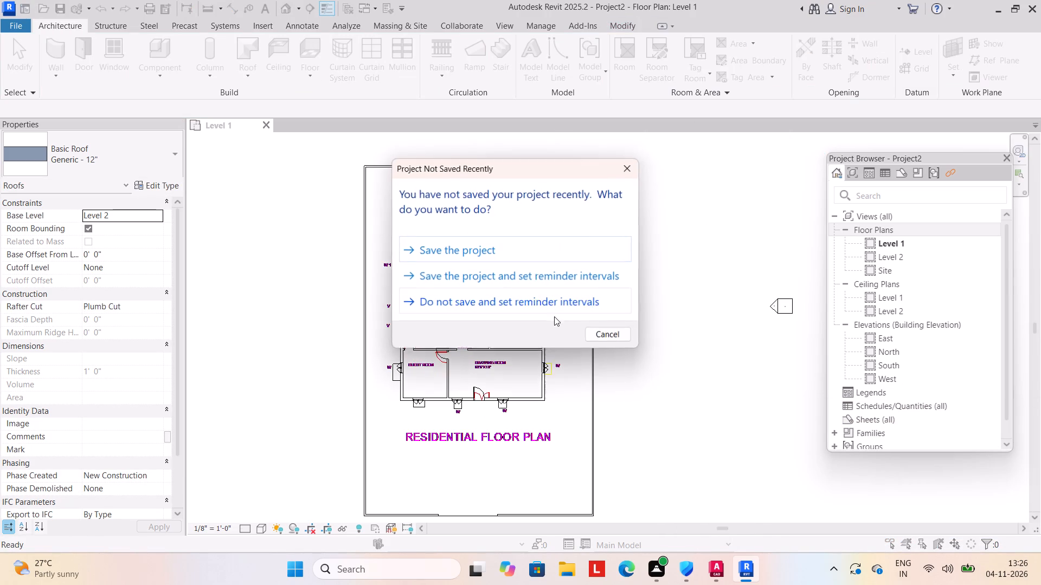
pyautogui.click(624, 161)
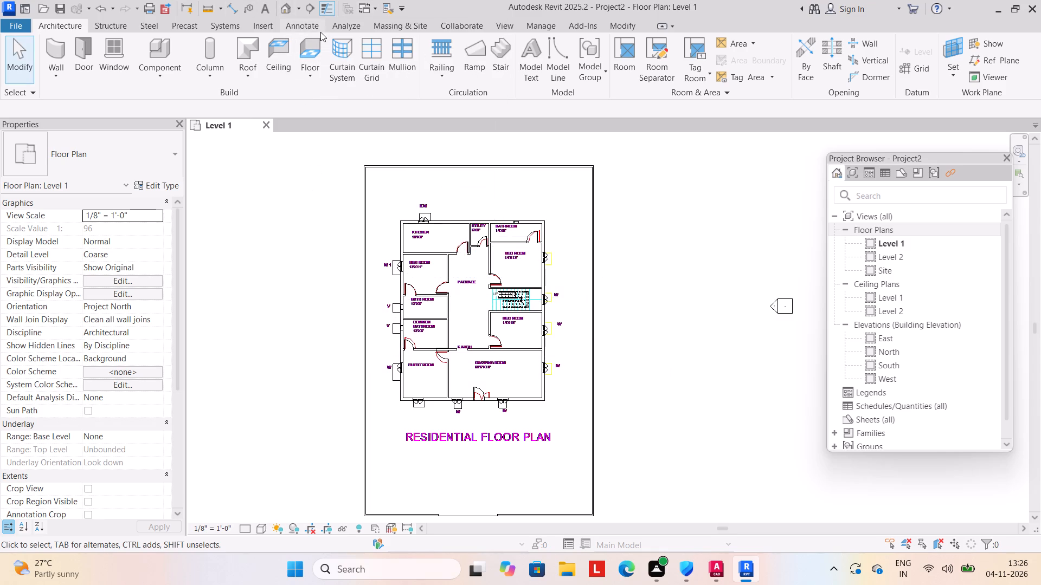
# Open the default 3D view and set its visual style to Shaded.
pyautogui.click(301, 5)
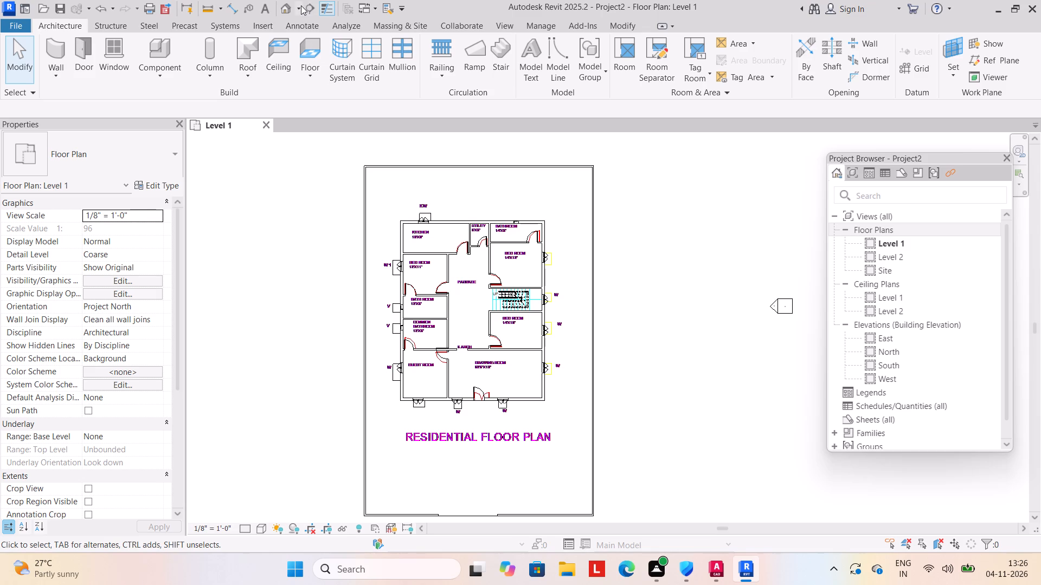
pyautogui.click(301, 18)
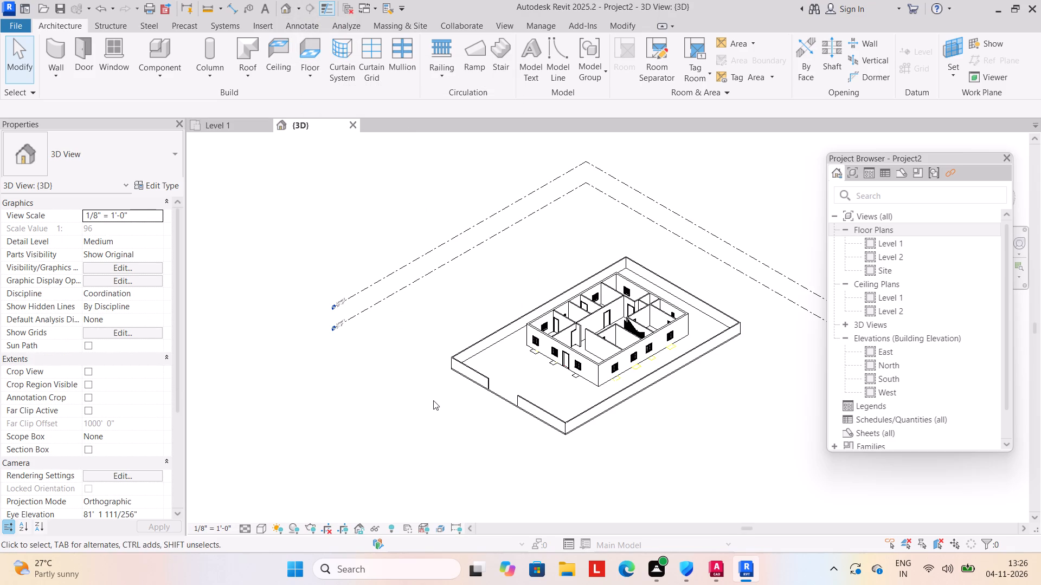
pyautogui.keyDown('shift'); pyautogui.moveTo(430, 404); pyautogui.dragTo(515, 360, button='middle'); pyautogui.keyUp('shift')
pyautogui.click(258, 528)
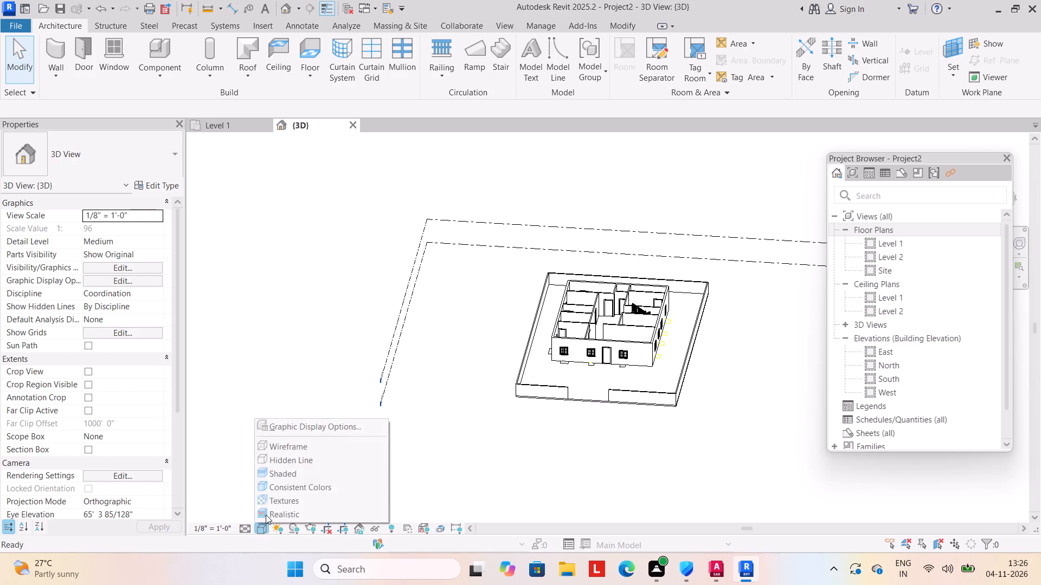
pyautogui.click(282, 473)
pyautogui.scroll(-1, 355, 430)
pyautogui.moveTo(355, 428); pyautogui.dragTo(305, 406, button='middle')
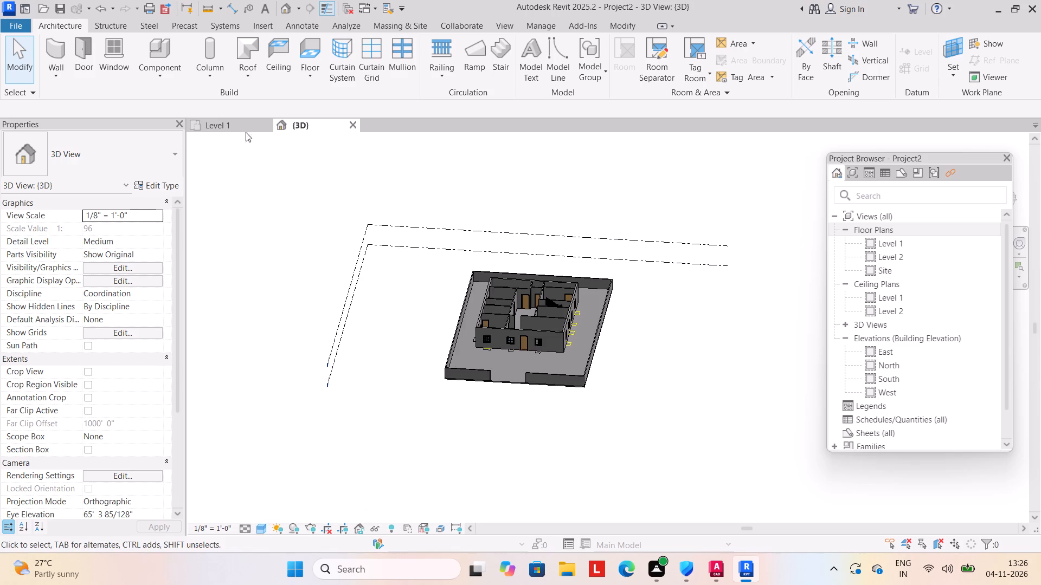
# From the Level 1 plan, start a footprint roof on Level 2 with a rectangular boundary, no defined slope and a 2' offset.
pyautogui.click(227, 119)
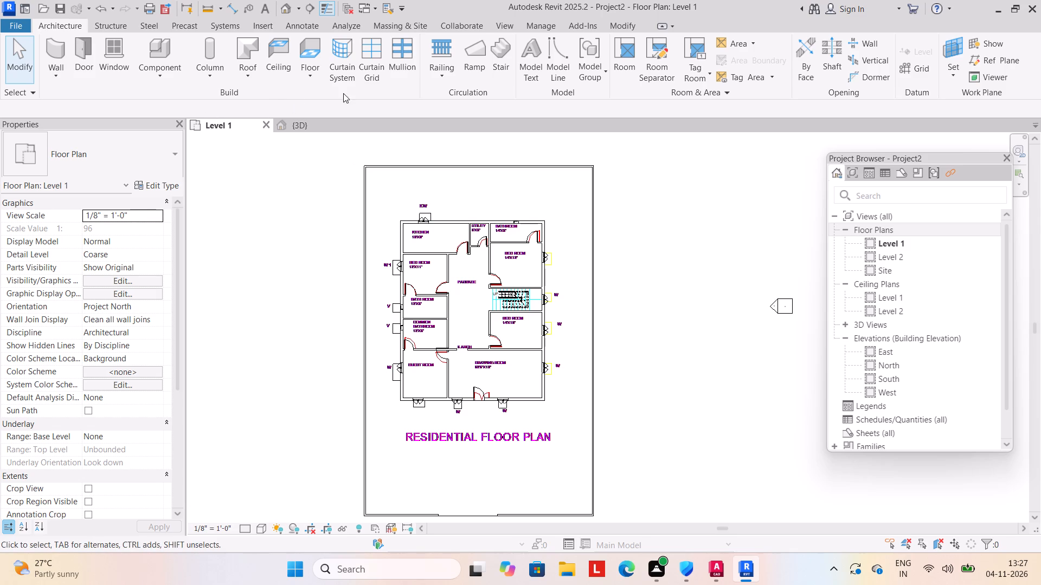
pyautogui.click(239, 77)
pyautogui.click(267, 103)
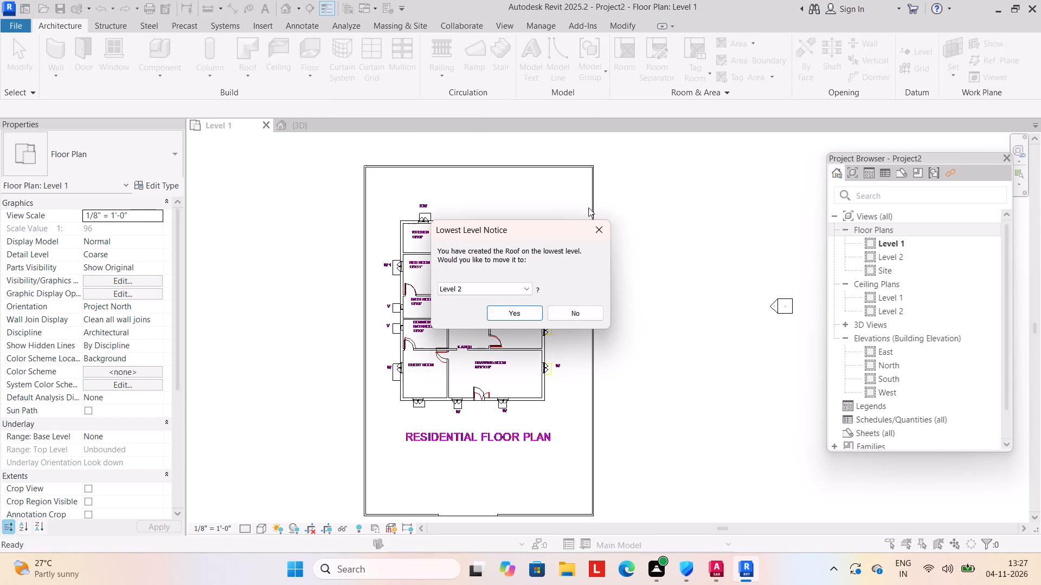
pyautogui.click(529, 315)
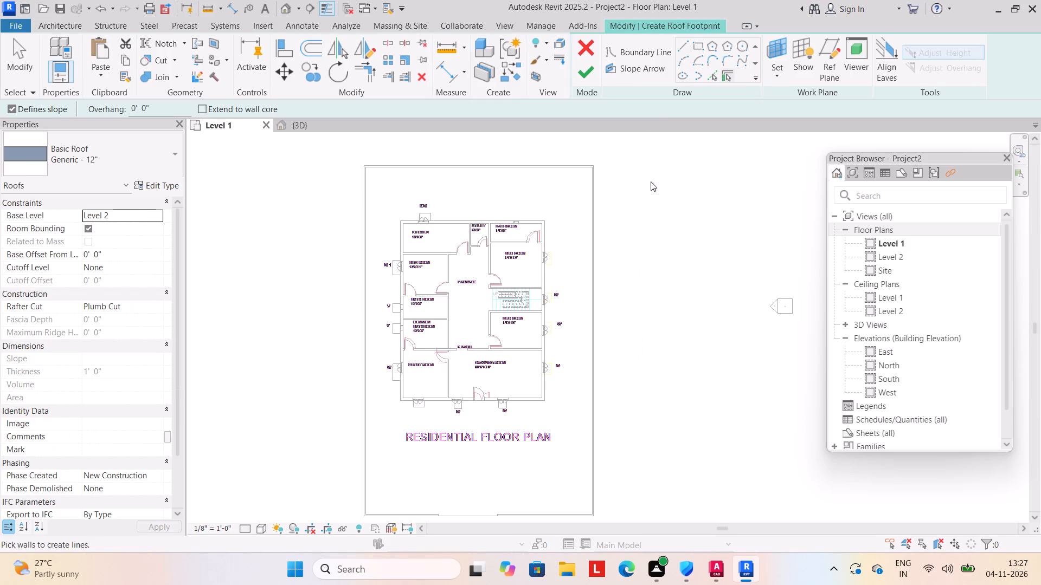
pyautogui.click(698, 47)
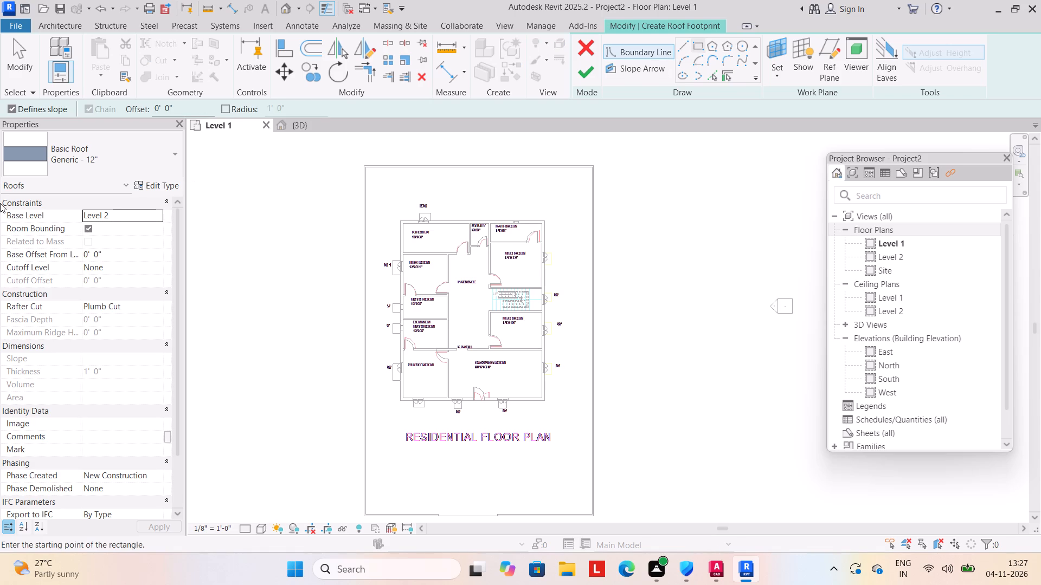
pyautogui.click(9, 108)
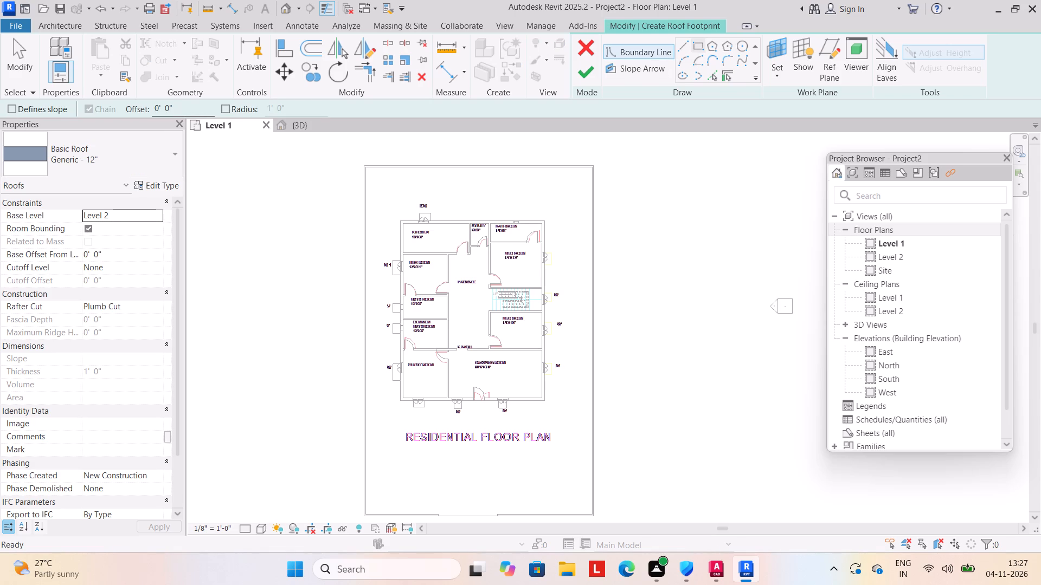
pyautogui.click(180, 108)
pyautogui.press('BackSpace')
pyautogui.press('BackSpace')
pyautogui.press('BackSpace')
pyautogui.press('BackSpace')
pyautogui.press('BackSpace')
pyautogui.press('BackSpace')
pyautogui.write("2'")
pyautogui.press('Return')
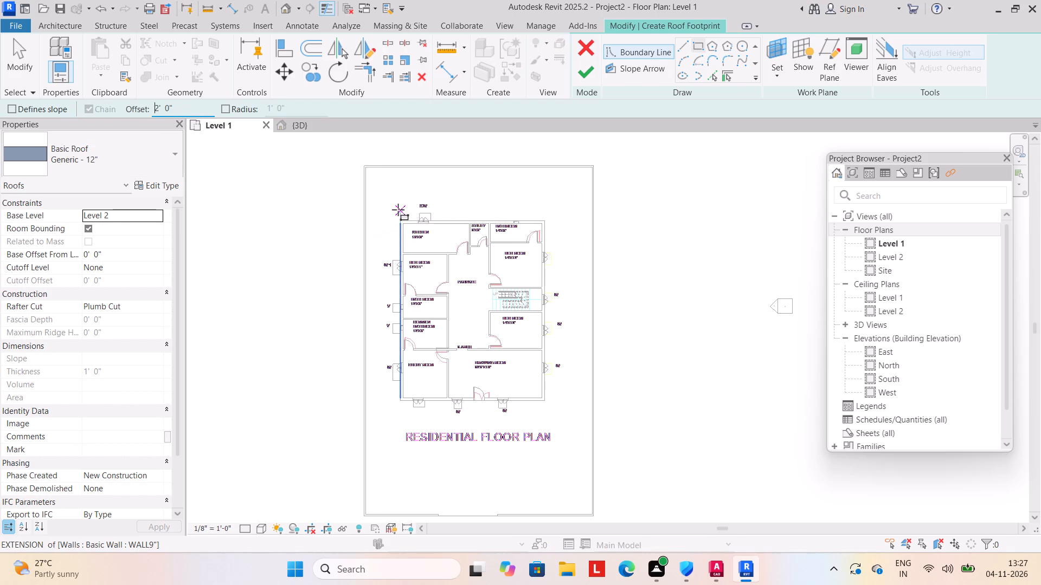
# Sketch the rectangular roof boundary between opposite outer corners of the house, finish the roof and attach the highlighted walls to it.
pyautogui.click(401, 219)
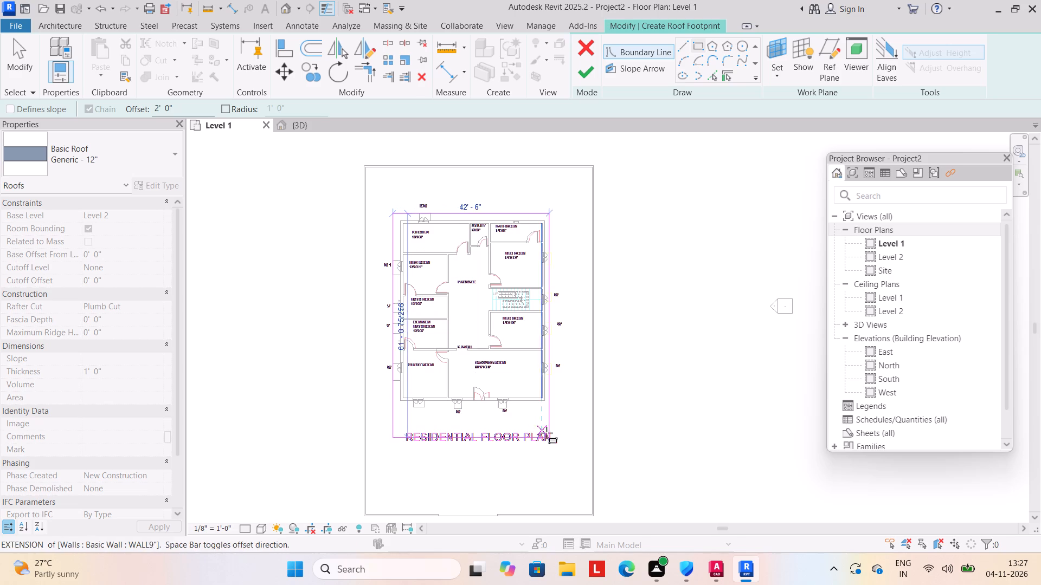
pyautogui.click(549, 402)
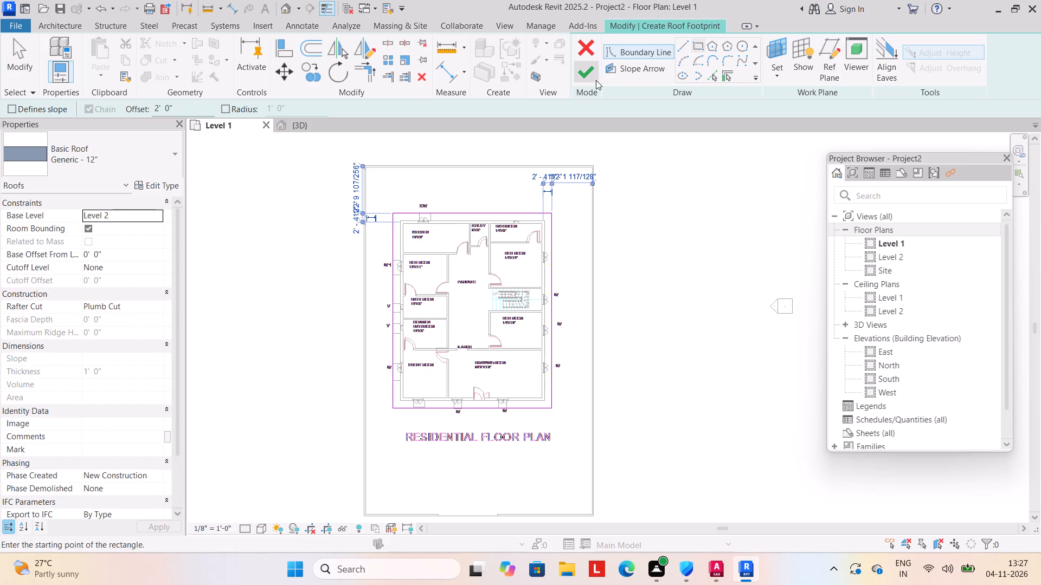
pyautogui.click(588, 73)
pyautogui.click(552, 286)
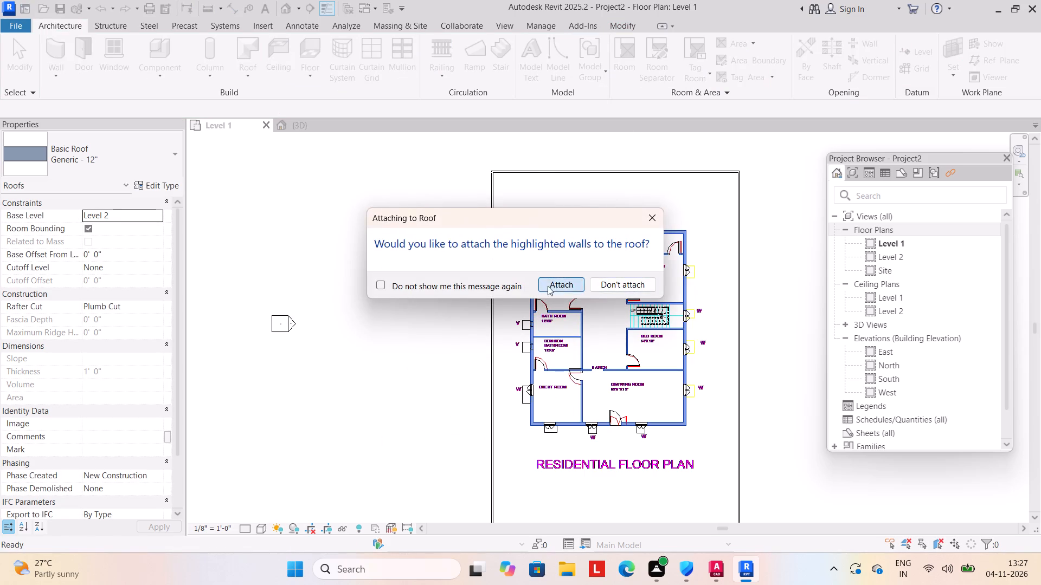
# In the 3D view, set the structure layer thickness of the Generic - 12" roof type to 6" and apply the type change.
pyautogui.click(312, 132)
pyautogui.click(380, 432)
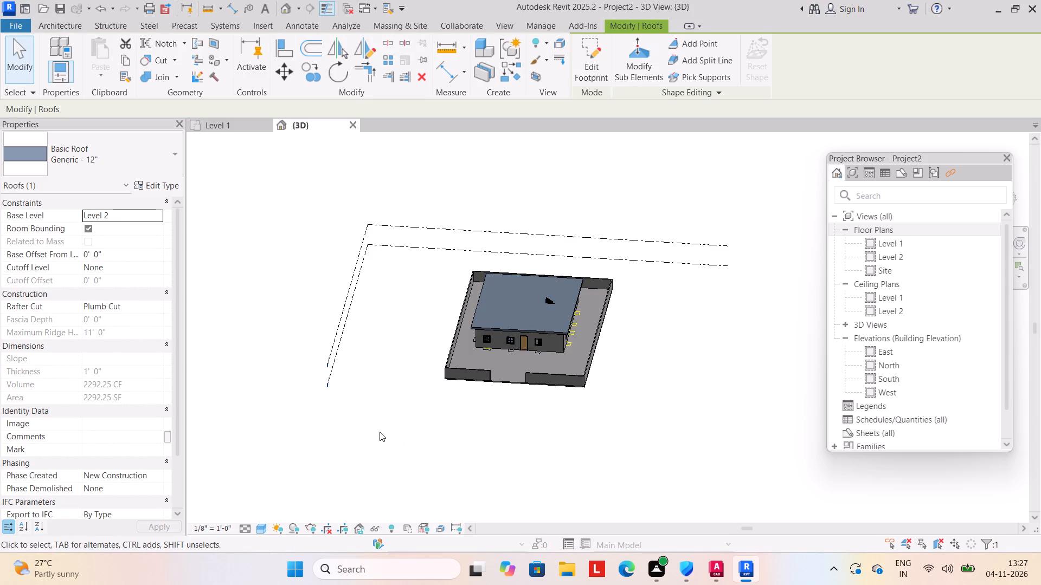
pyautogui.click(477, 326)
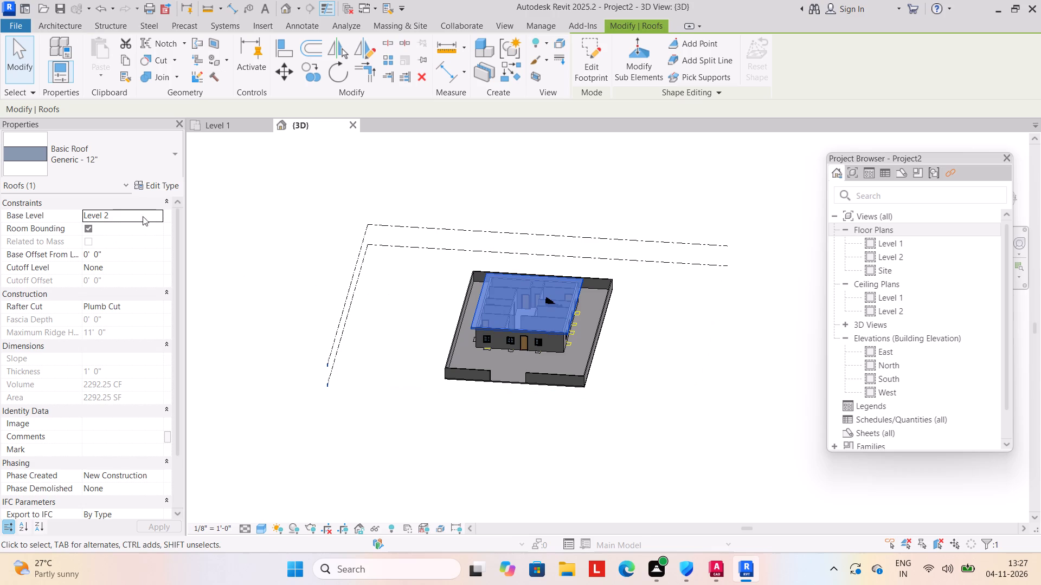
pyautogui.click(160, 189)
pyautogui.click(635, 259)
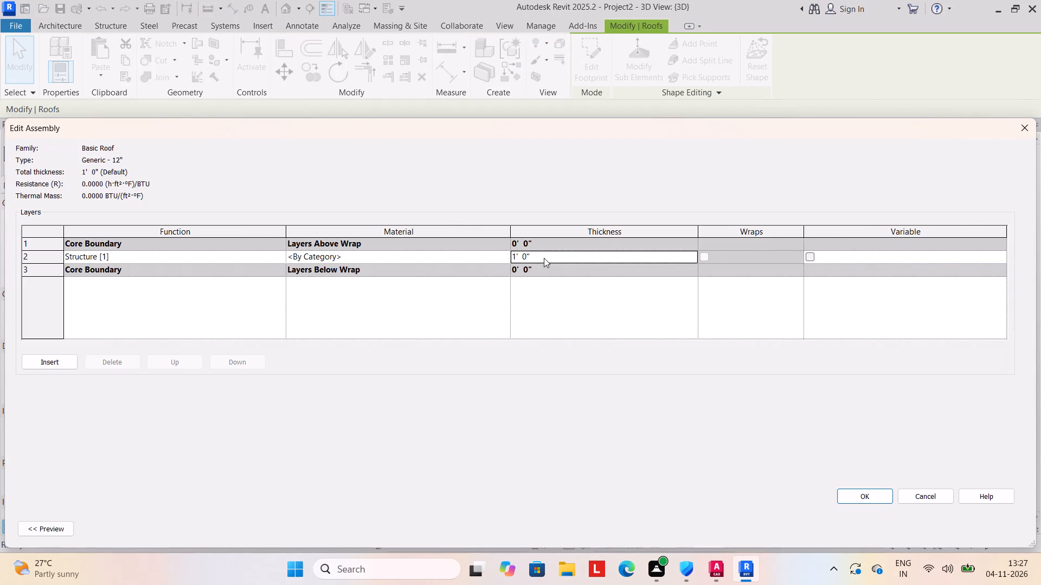
pyautogui.click(543, 258)
pyautogui.write('6"')
pyautogui.click(853, 492)
pyautogui.click(1008, 525)
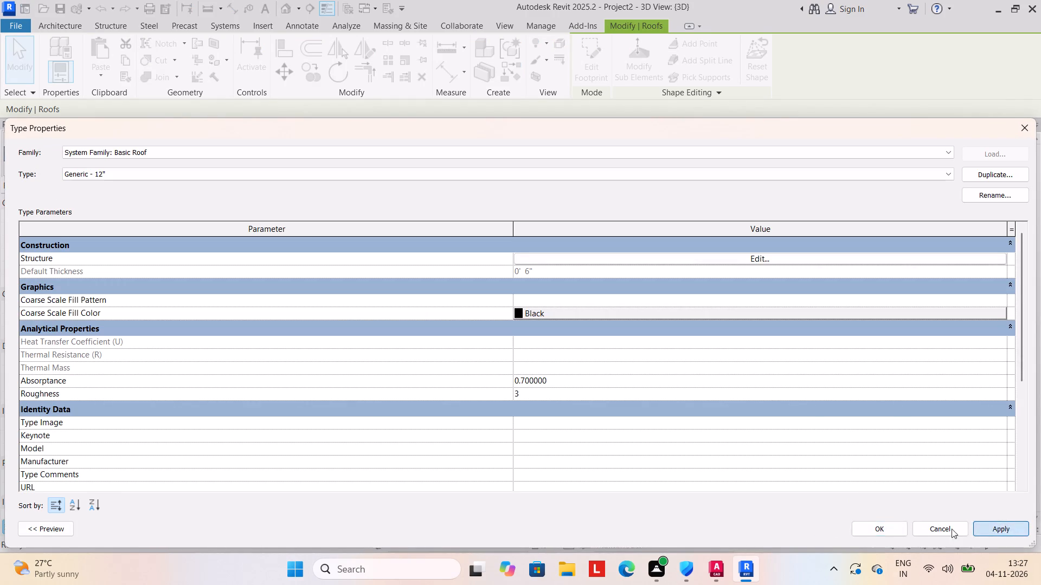
pyautogui.click(853, 529)
pyautogui.click(774, 495)
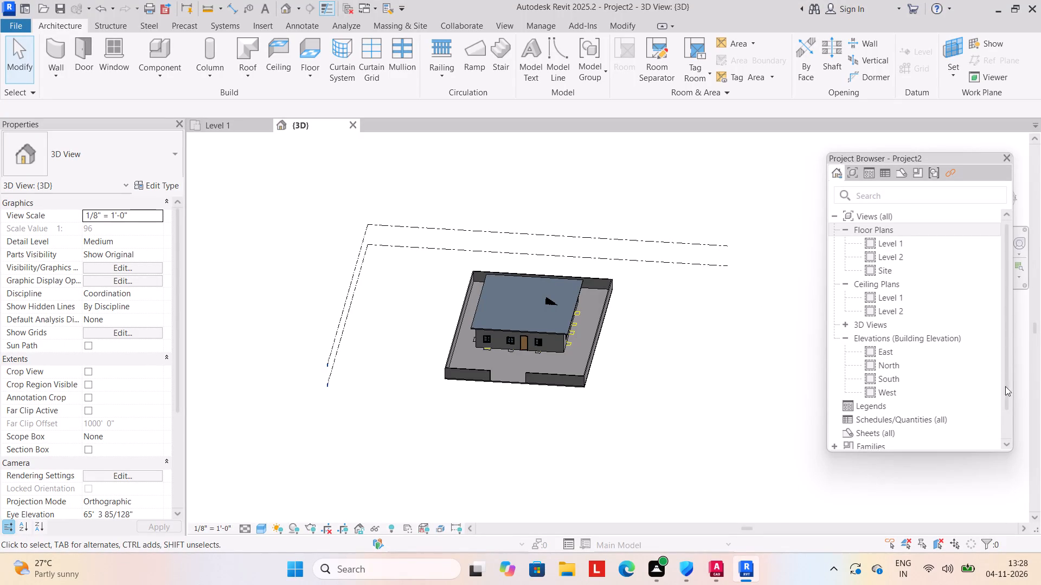
# Open the North elevation and temporarily hide the boundary walls around the house, leaving the house and floor slab in view.
pyautogui.doubleClick(920, 365)
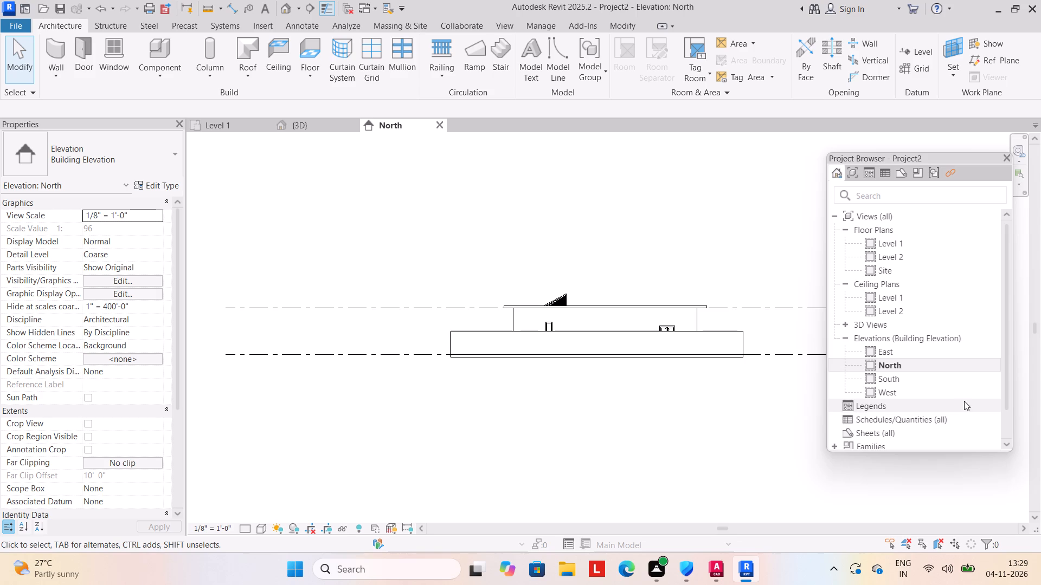
pyautogui.click(590, 329)
pyautogui.write('HH')
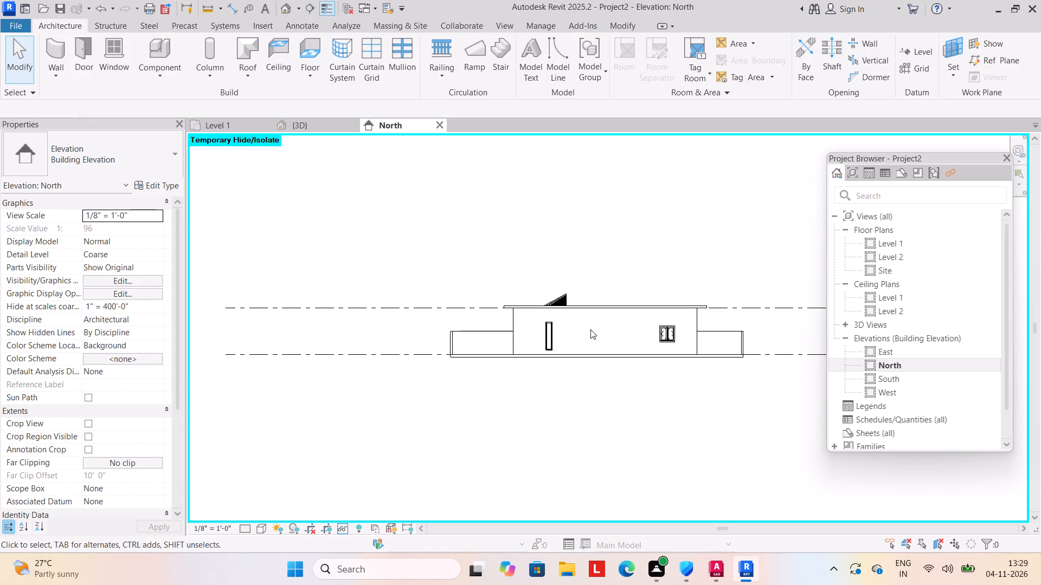
pyautogui.click(480, 331)
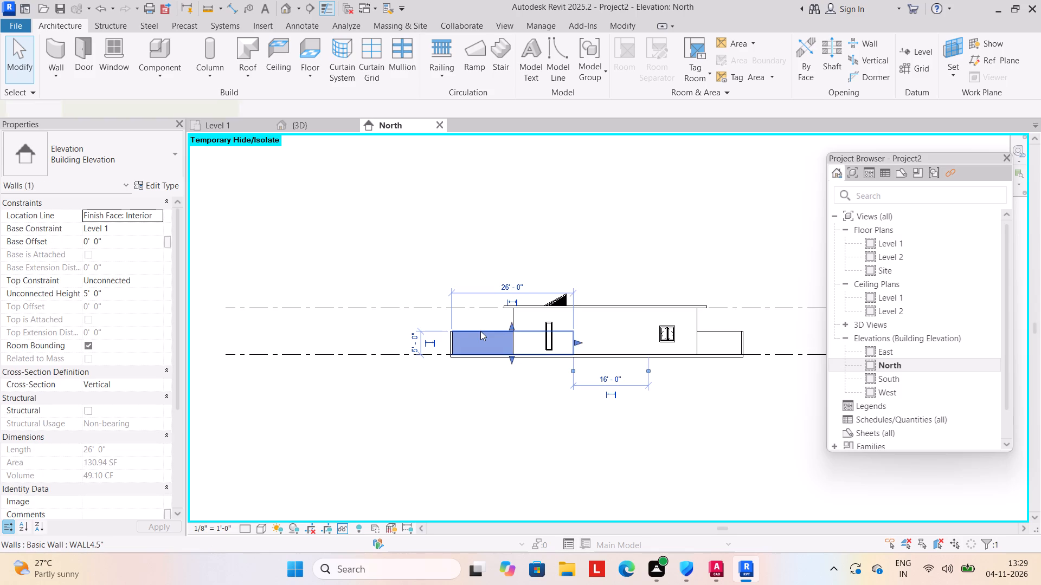
pyautogui.write('HH')
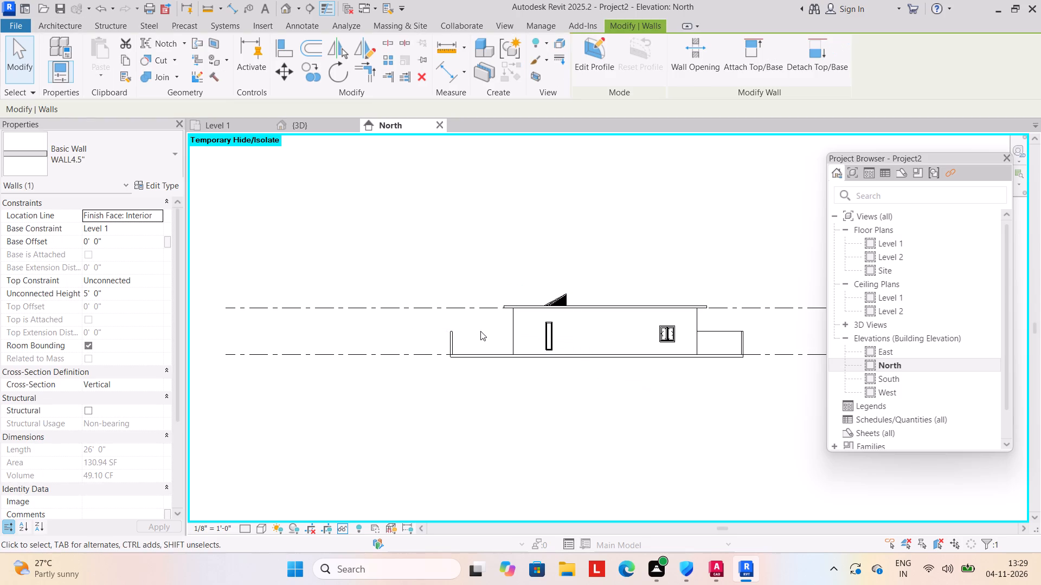
pyautogui.click(724, 334)
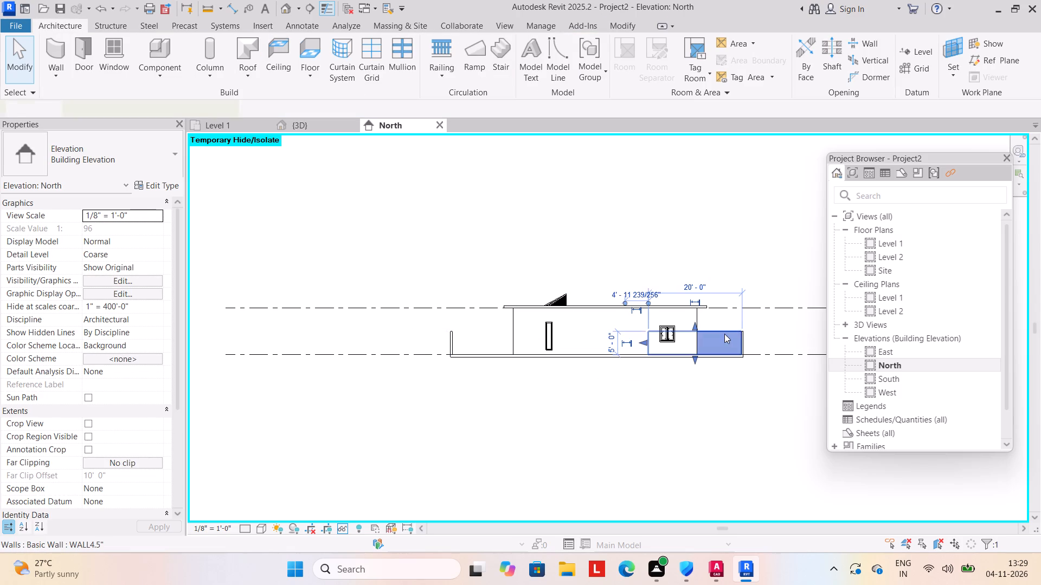
pyautogui.write('HH')
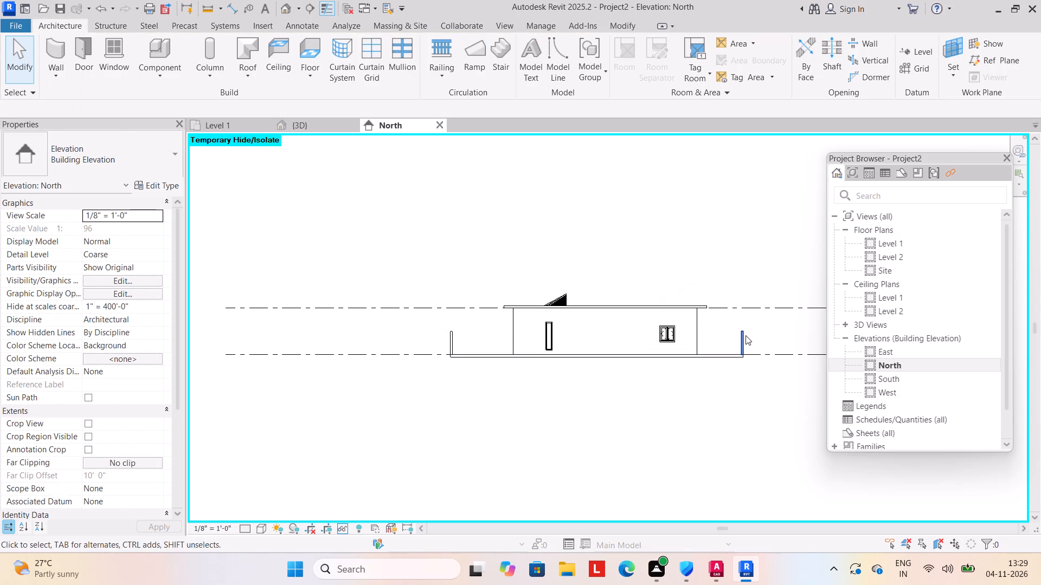
pyautogui.click(746, 335)
pyautogui.press('j')
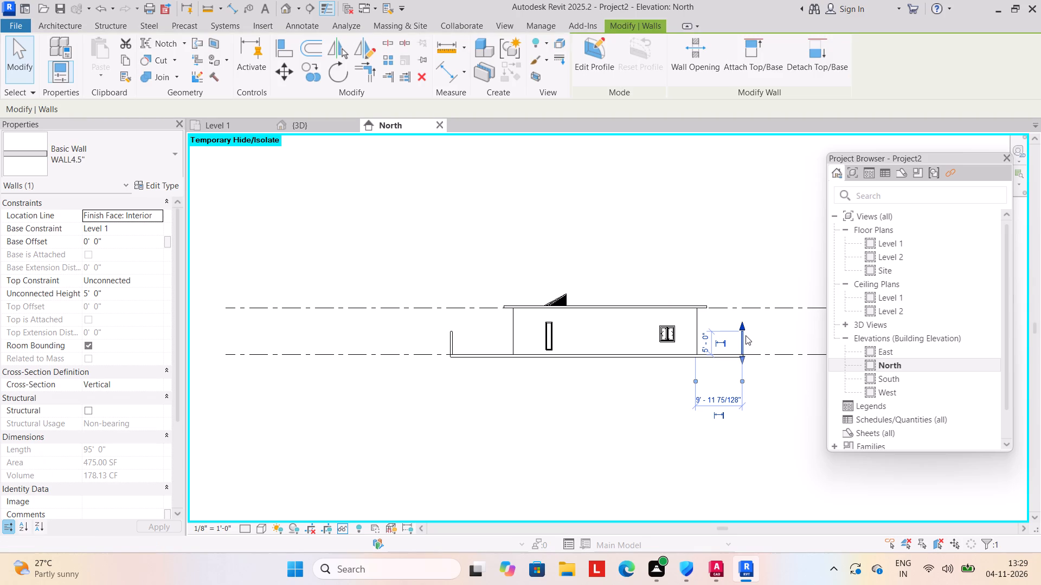
pyautogui.write('HH')
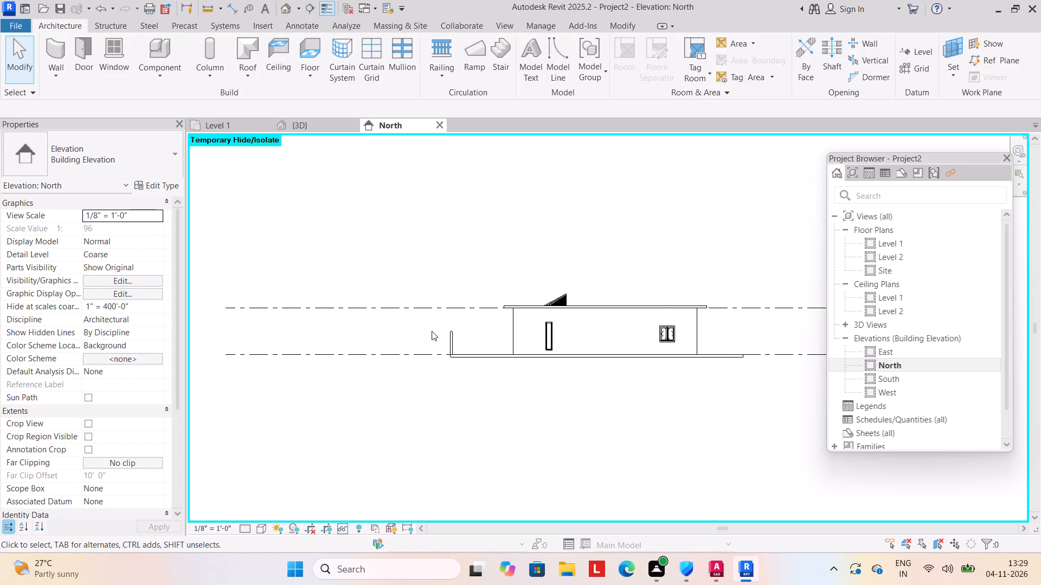
pyautogui.click(448, 332)
pyautogui.write('HH')
# Add a level offset 6" above Level 2 by picking the Level 2 line.
pyautogui.scroll(-2, 745, 203)
pyautogui.moveTo(744, 203); pyautogui.dragTo(692, 220, button='middle')
pyautogui.click(917, 49)
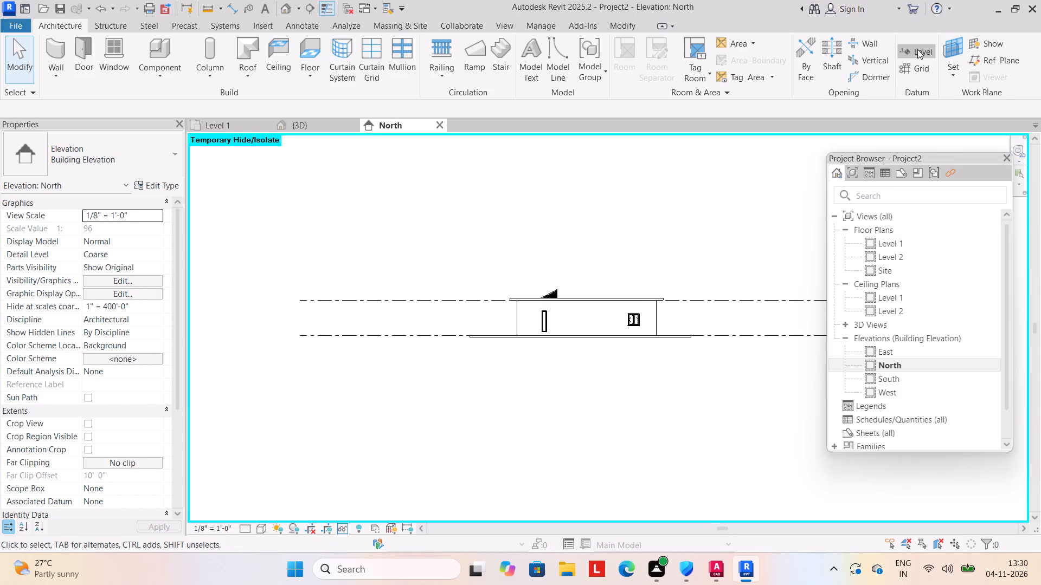
pyautogui.click(676, 46)
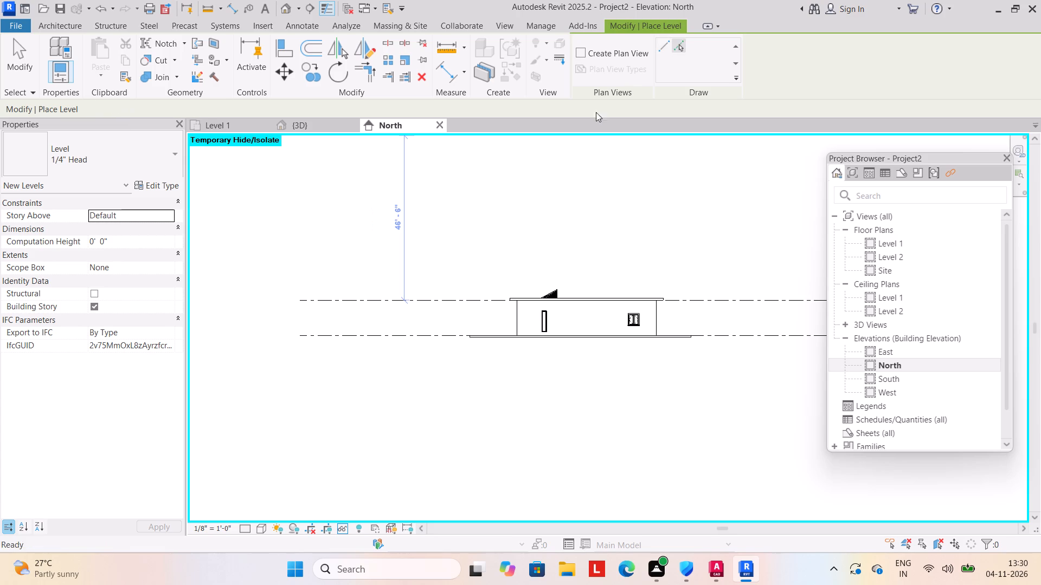
pyautogui.click(163, 103)
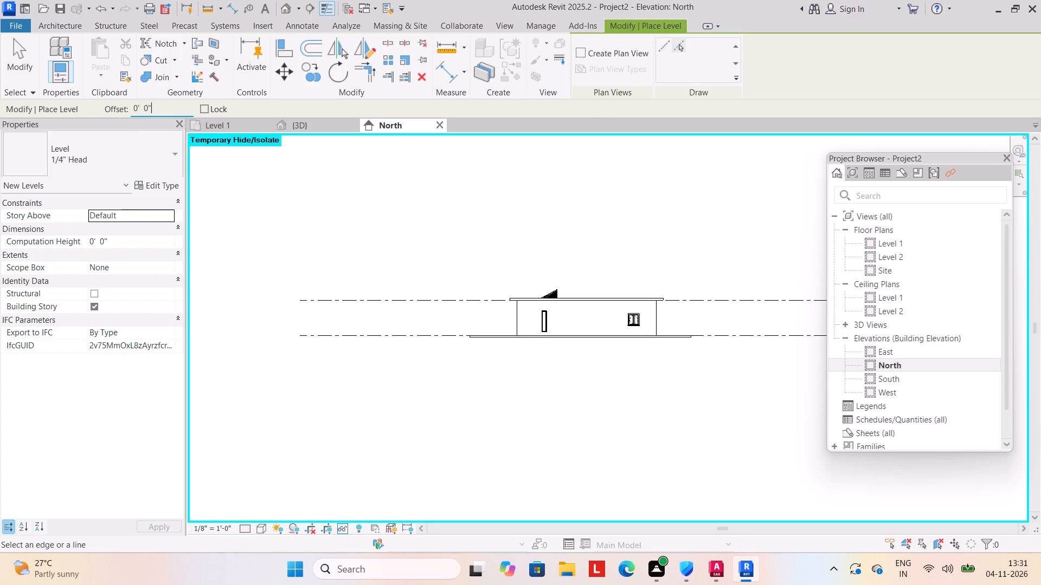
pyautogui.press('BackSpace')
pyautogui.press('BackSpace')
pyautogui.press('BackSpace')
pyautogui.press('BackSpace')
pyautogui.press('BackSpace')
pyautogui.press('BackSpace')
pyautogui.press('BackSpace')
pyautogui.press('BackSpace')
pyautogui.press('BackSpace')
pyautogui.press('BackSpace')
pyautogui.press('BackSpace')
pyautogui.press('BackSpace')
pyautogui.write('6"')
pyautogui.press('Return')
pyautogui.click(679, 44)
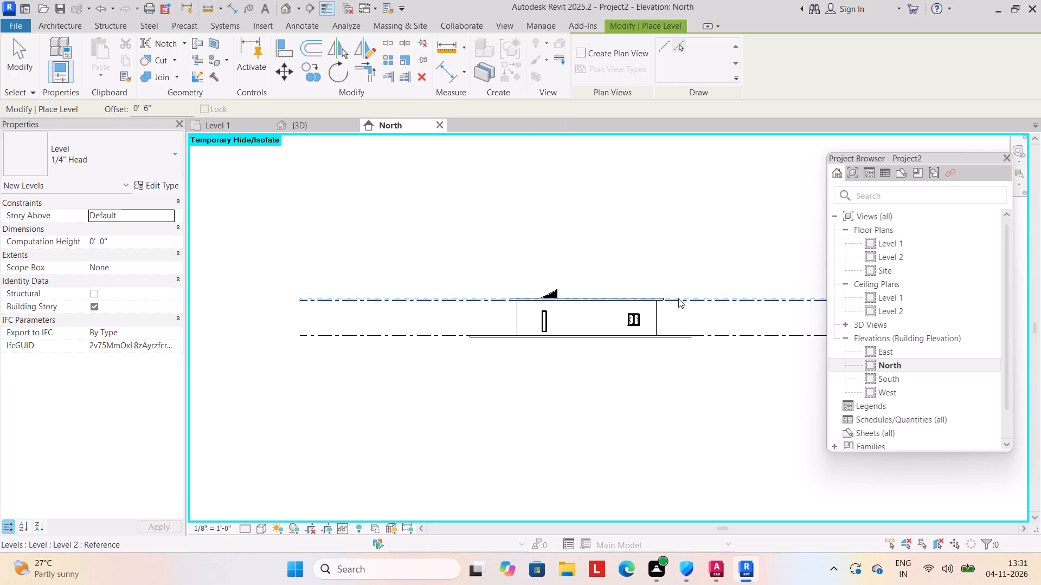
pyautogui.click(678, 298)
# Add four more levels above Level 3 at a 10' 6" offset, picking each new level line in turn, and exit level placement.
pyautogui.scroll(1, 634, 270)
pyautogui.moveTo(630, 271); pyautogui.dragTo(572, 285, button='middle')
pyautogui.scroll(1, 626, 273)
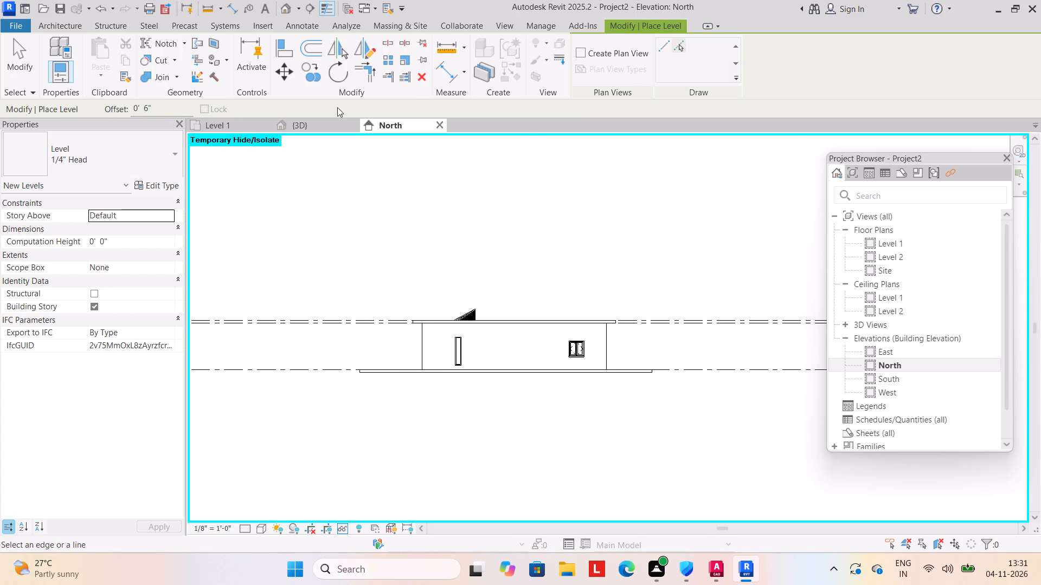
pyautogui.click(164, 99)
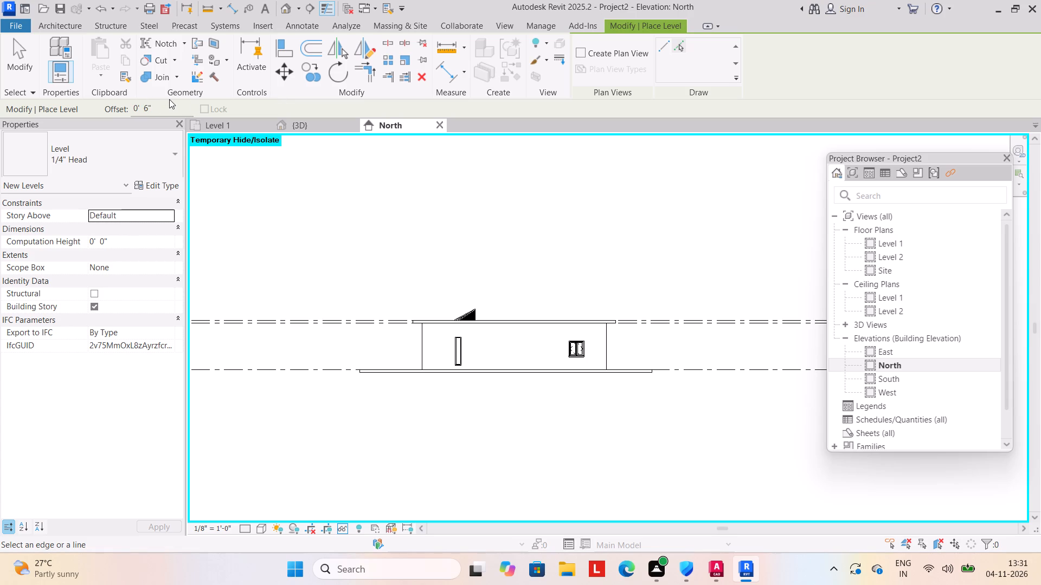
pyautogui.click(176, 107)
pyautogui.press('BackSpace')
pyautogui.press('BackSpace')
pyautogui.press('BackSpace')
pyautogui.press('BackSpace')
pyautogui.press('BackSpace')
pyautogui.press('BackSpace')
pyautogui.press('BackSpace')
pyautogui.press('BackSpace')
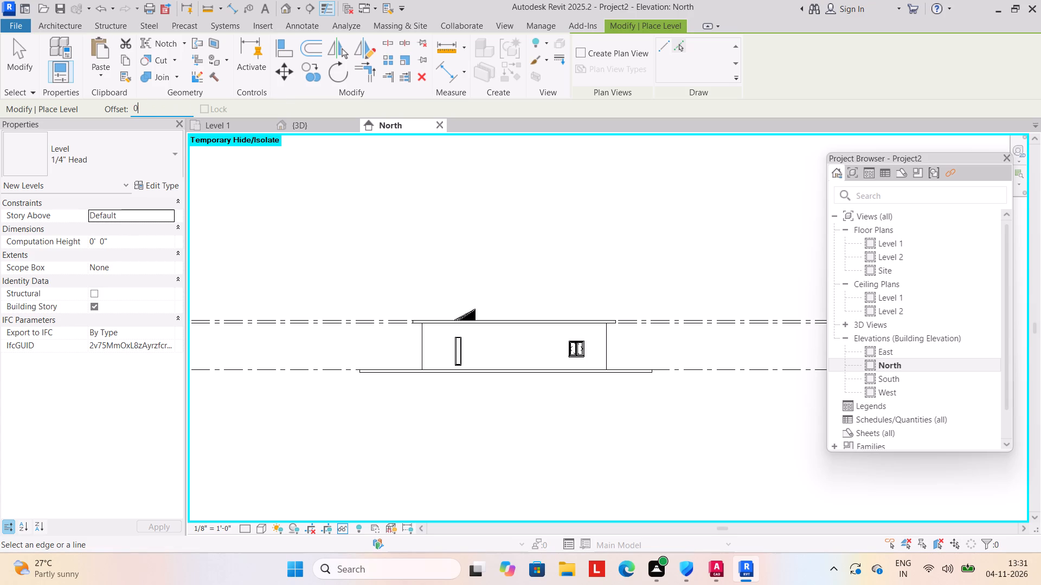
pyautogui.write('10\'6"')
pyautogui.press('Return')
pyautogui.click(679, 45)
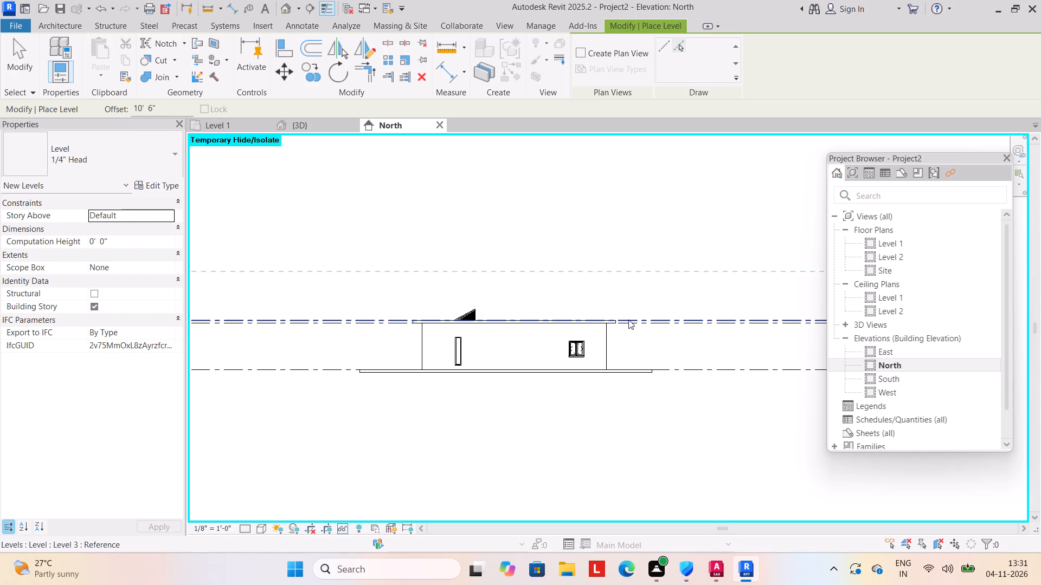
pyautogui.click(633, 319)
pyautogui.scroll(-3, 635, 294)
pyautogui.moveTo(635, 294); pyautogui.dragTo(557, 313, button='middle')
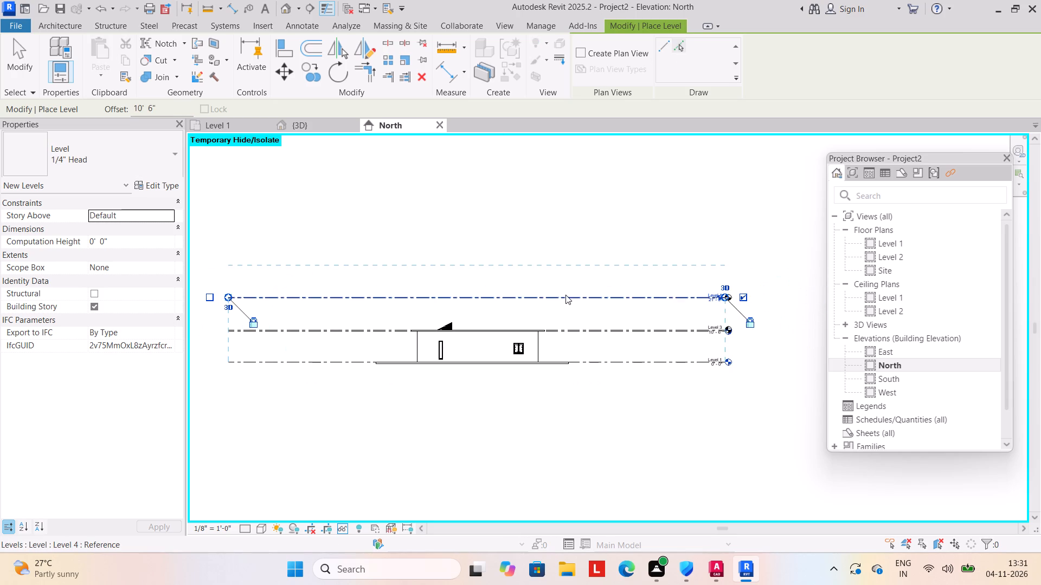
pyautogui.click(566, 295)
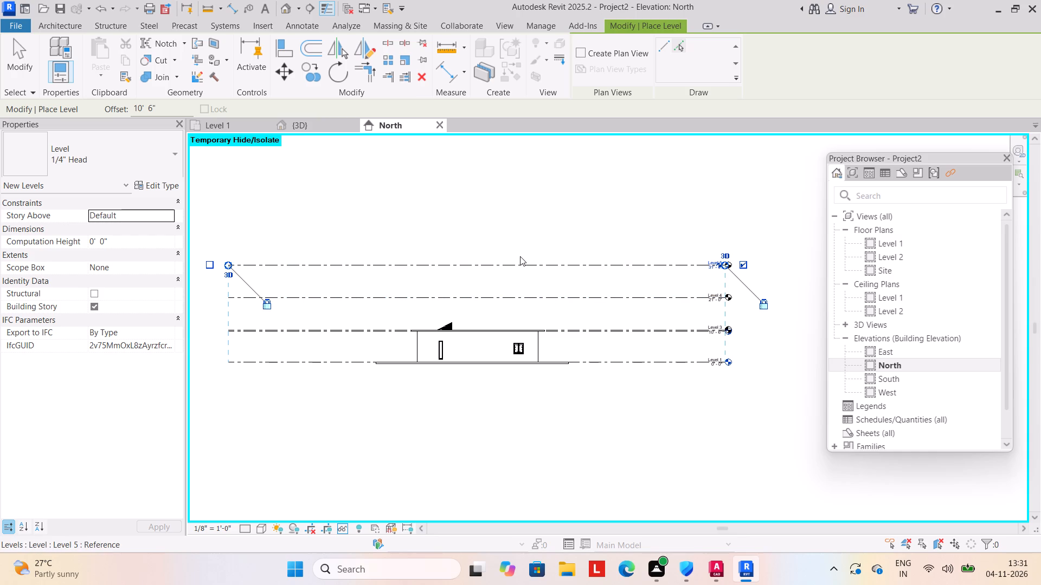
pyautogui.click(528, 264)
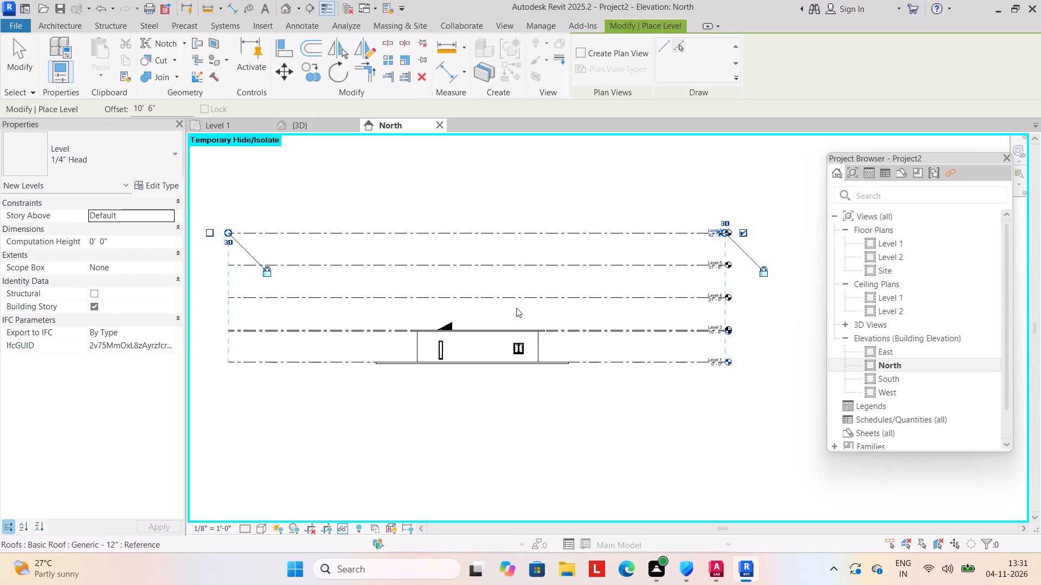
pyautogui.click(538, 233)
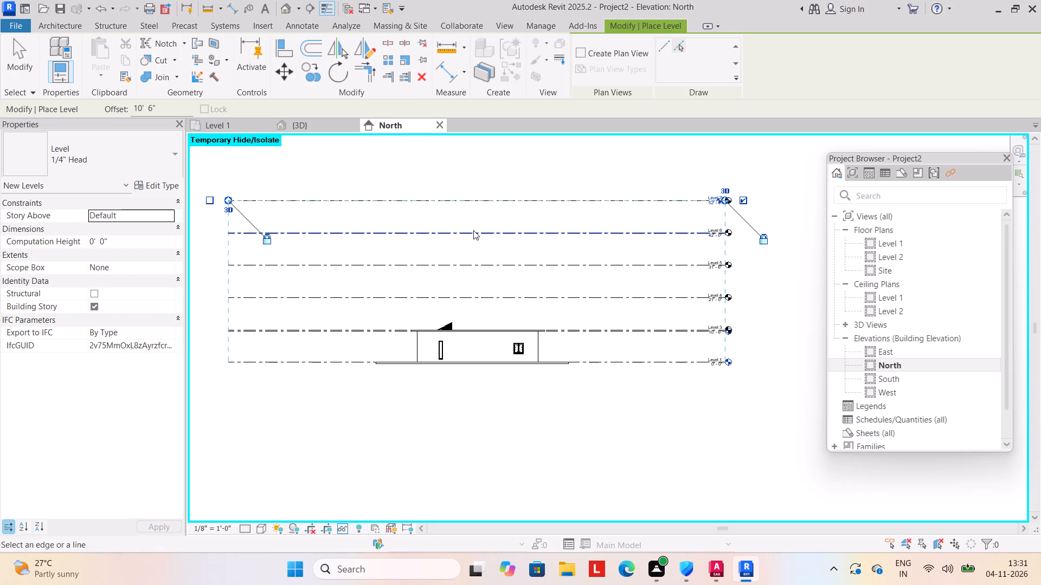
pyautogui.click(30, 65)
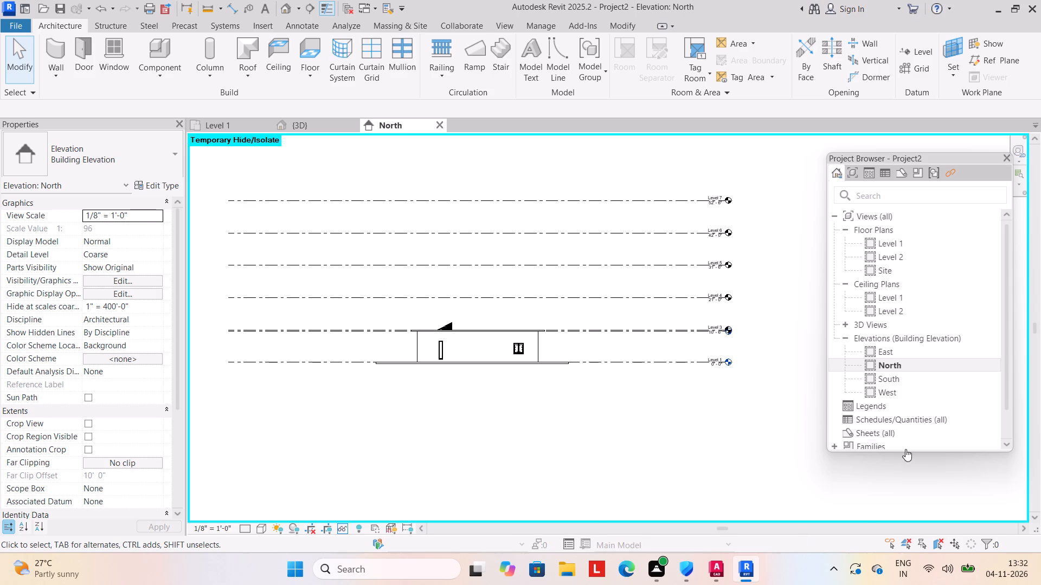
# Copy the house's walls, doors, windows, stair and roof without the floor slab, and paste them aligned to Levels 3, 4 and 5.
pyautogui.scroll(6, 462, 350)
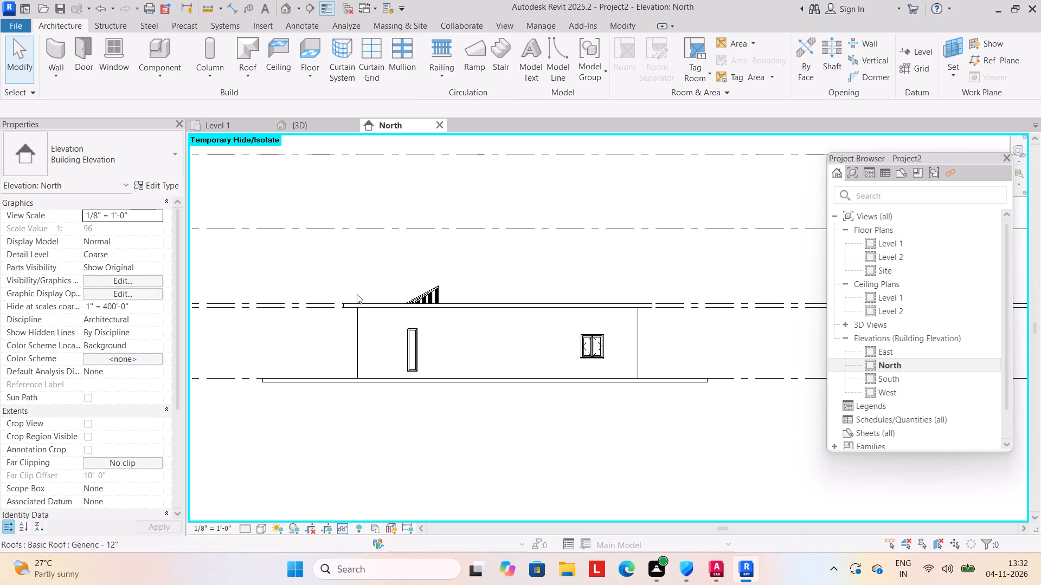
pyautogui.moveTo(280, 261); pyautogui.dragTo(675, 377)
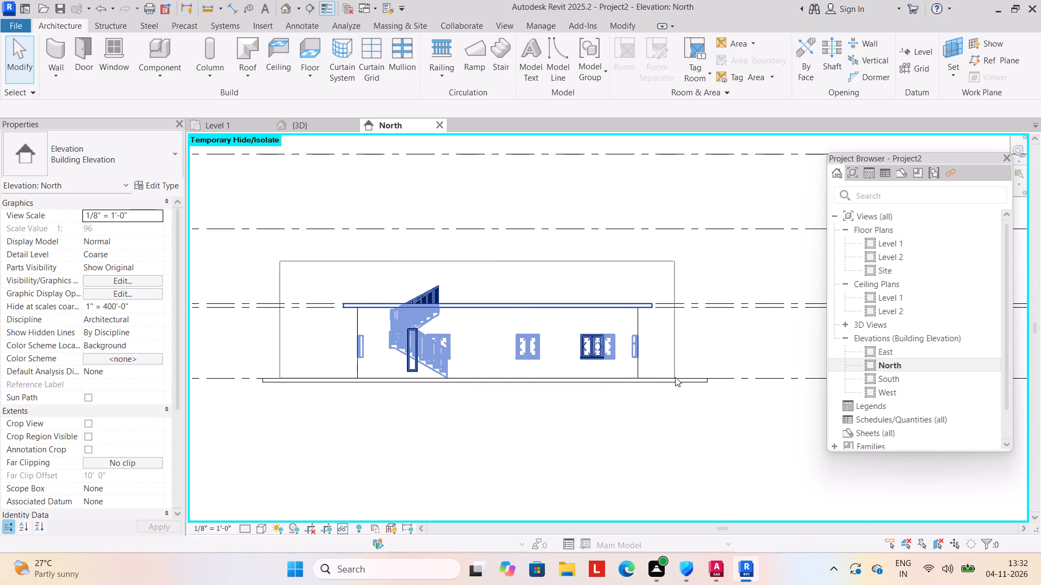
pyautogui.moveTo(675, 377); pyautogui.dragTo(676, 384)
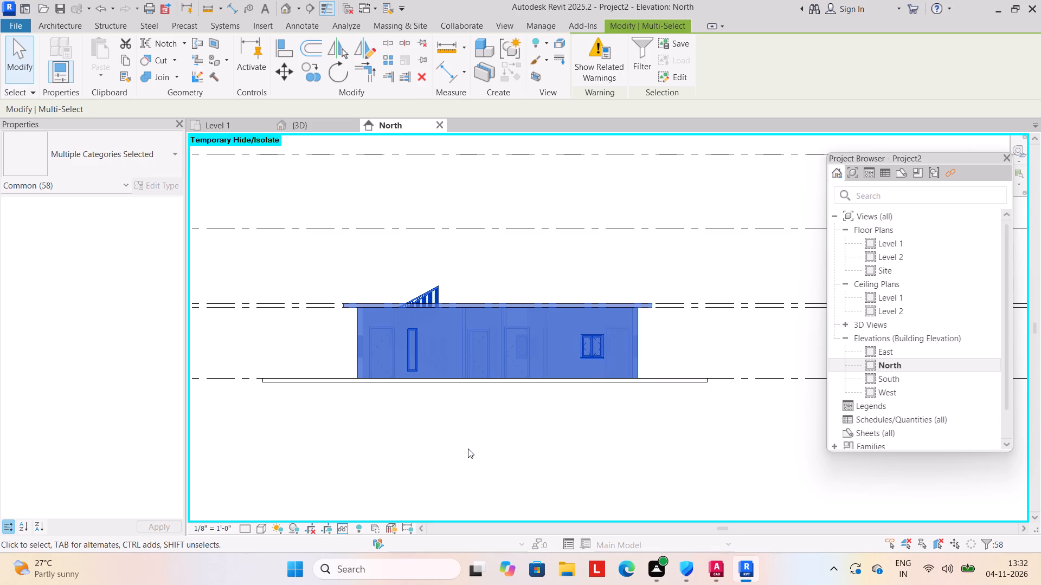
pyautogui.click(127, 58)
pyautogui.click(102, 71)
pyautogui.click(128, 122)
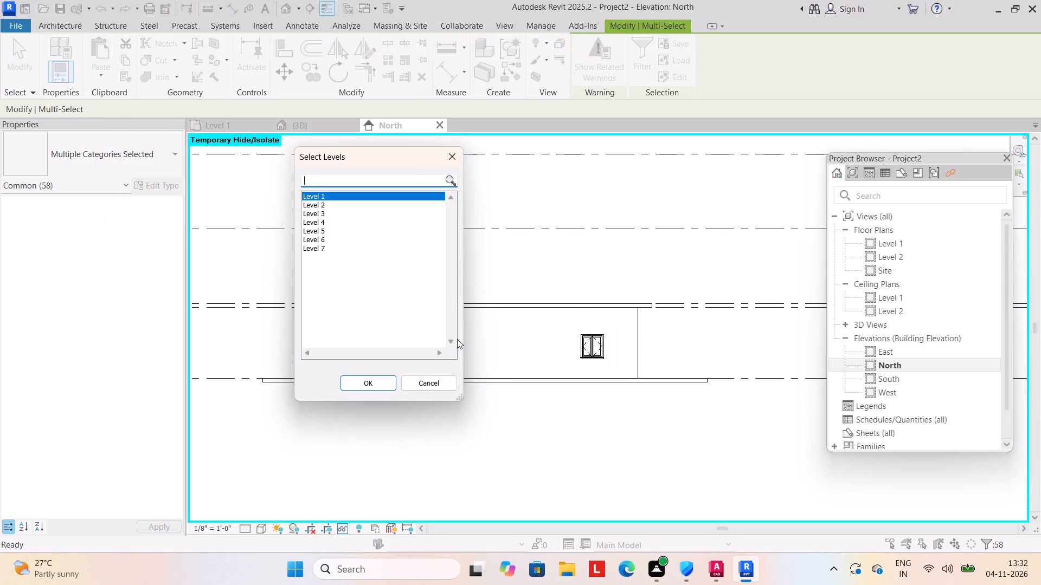
pyautogui.moveTo(370, 218); pyautogui.dragTo(369, 235)
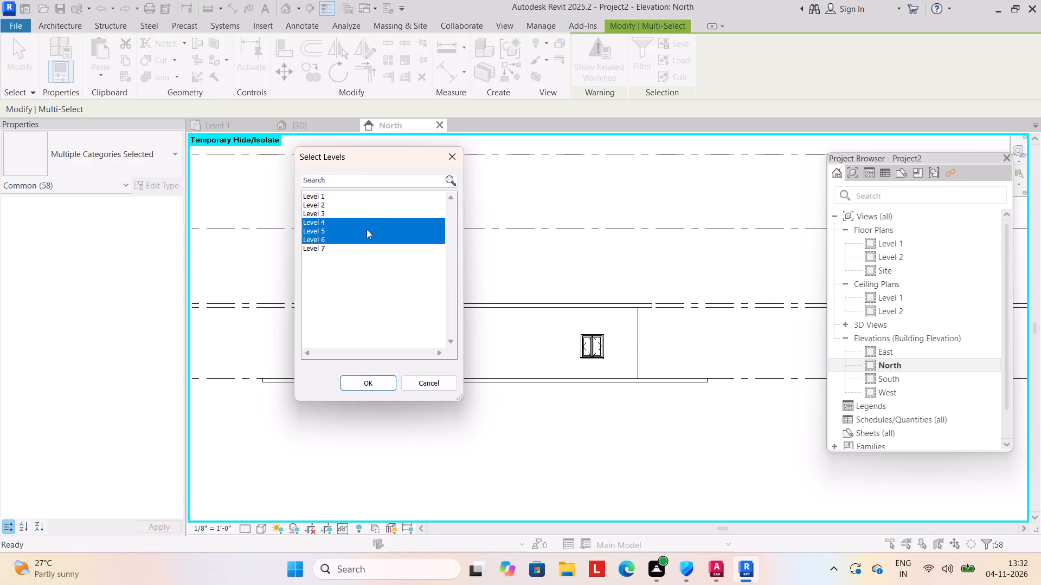
pyautogui.moveTo(367, 214); pyautogui.dragTo(368, 229)
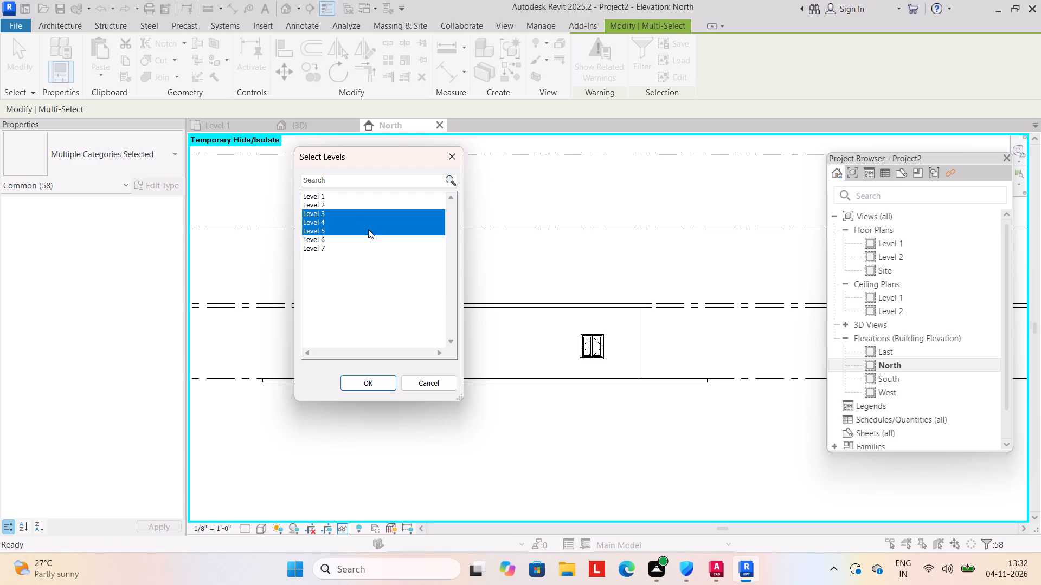
pyautogui.moveTo(368, 229); pyautogui.dragTo(368, 230)
pyautogui.click(357, 382)
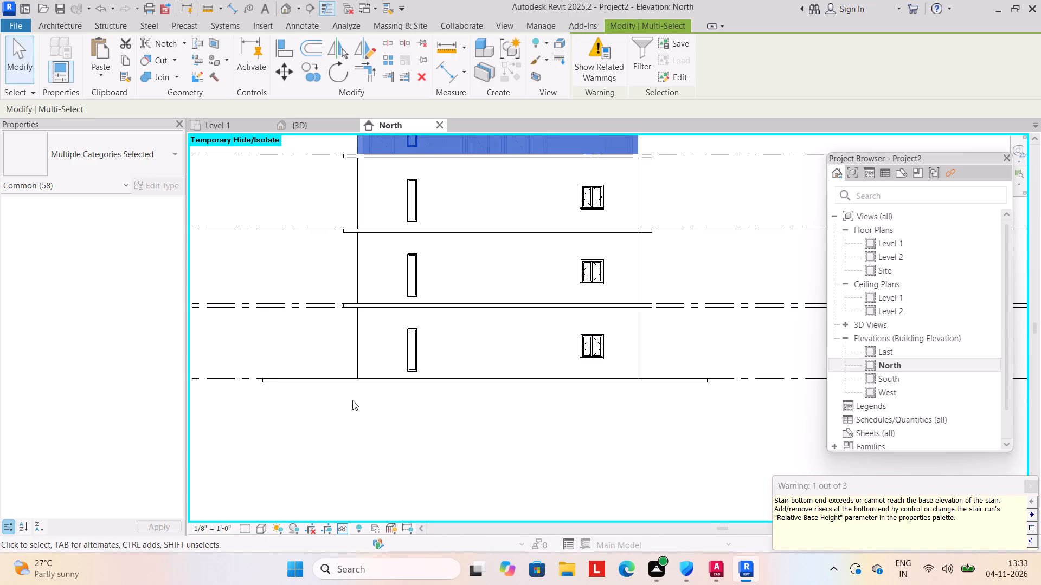
pyautogui.click(352, 428)
# Check the stacked storeys in the North elevation and the 3D view.
pyautogui.scroll(-5, 355, 430)
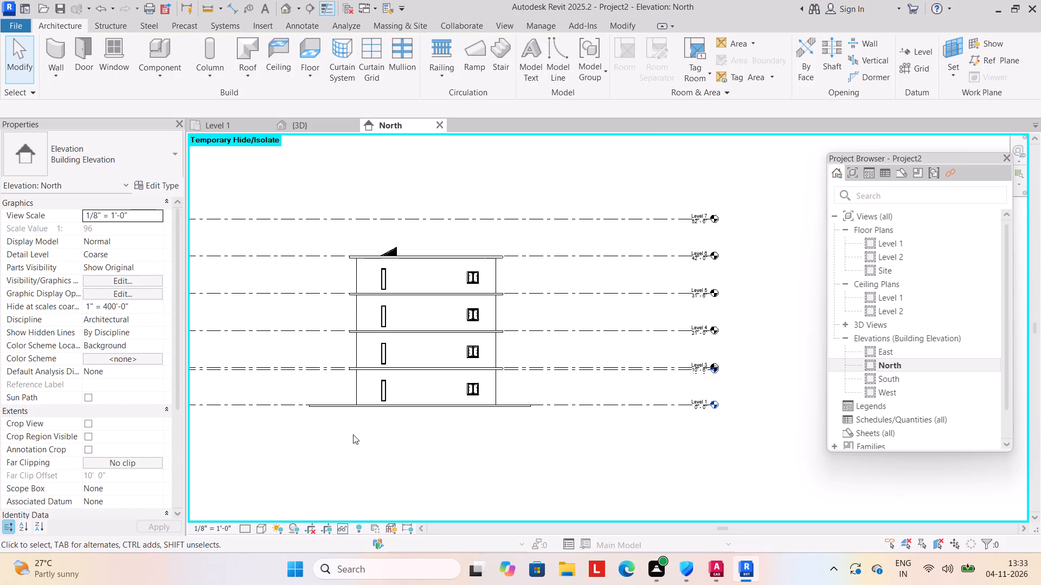
pyautogui.moveTo(341, 445); pyautogui.dragTo(357, 425, button='middle')
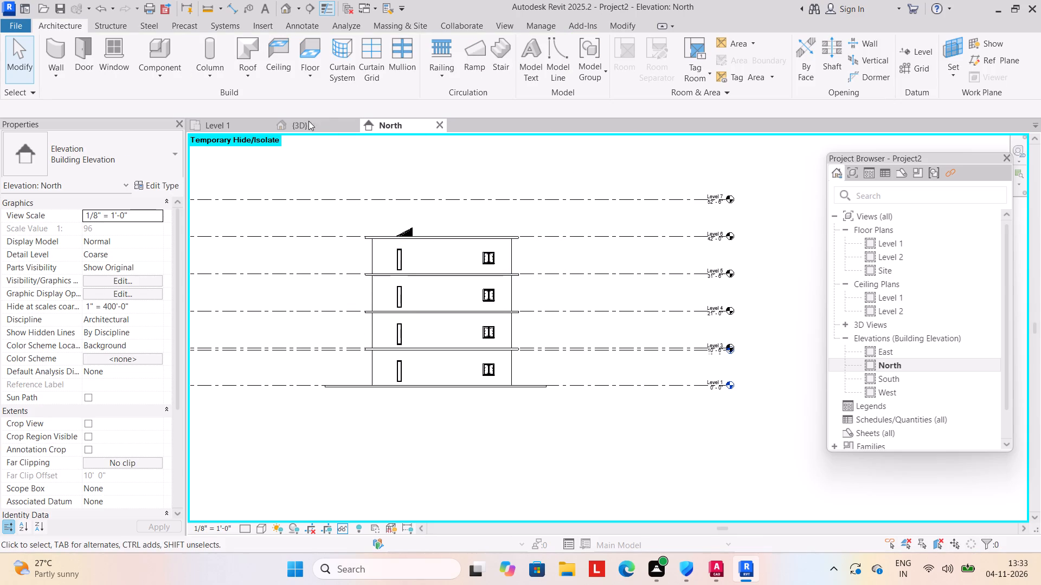
pyautogui.click(309, 121)
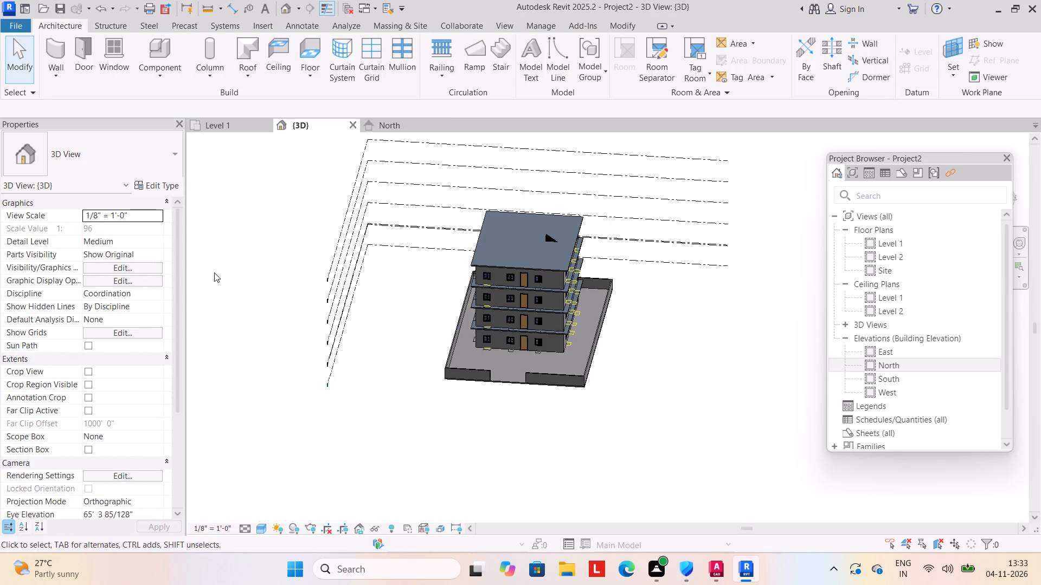
# Save the project to the Desktop as a Revit project file named C4.dwg.
pyautogui.scroll(4, 470, 402)
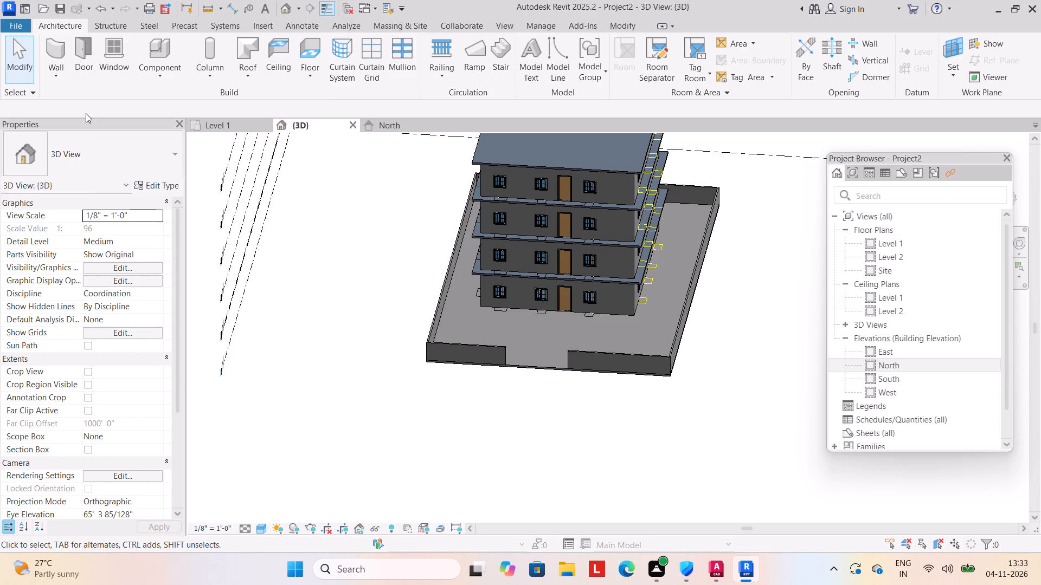
pyautogui.click(163, 73)
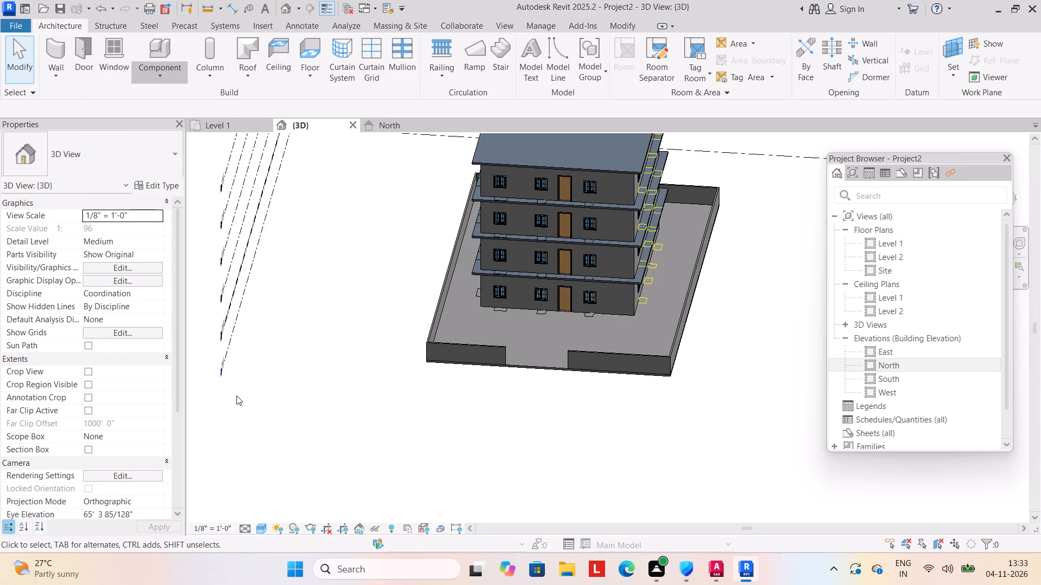
pyautogui.press('Escape')
pyautogui.hotkey('ctrl', 's')
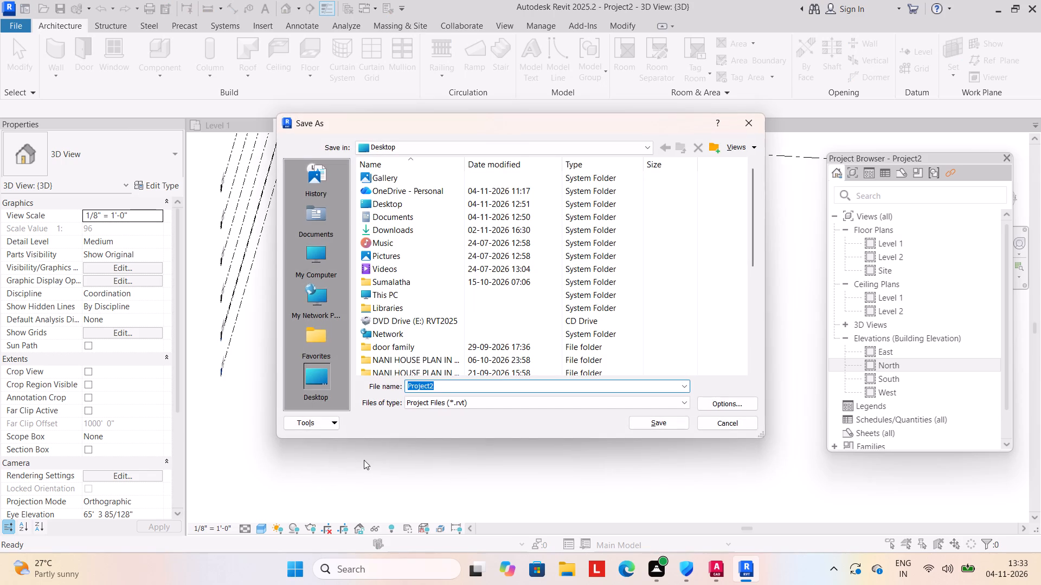
pyautogui.press('c')
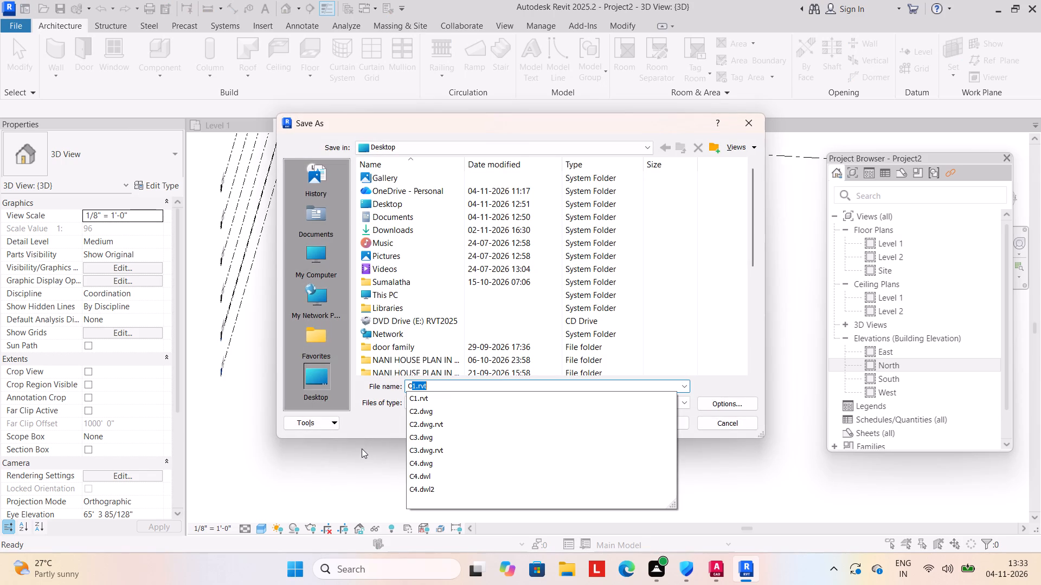
pyautogui.press('4')
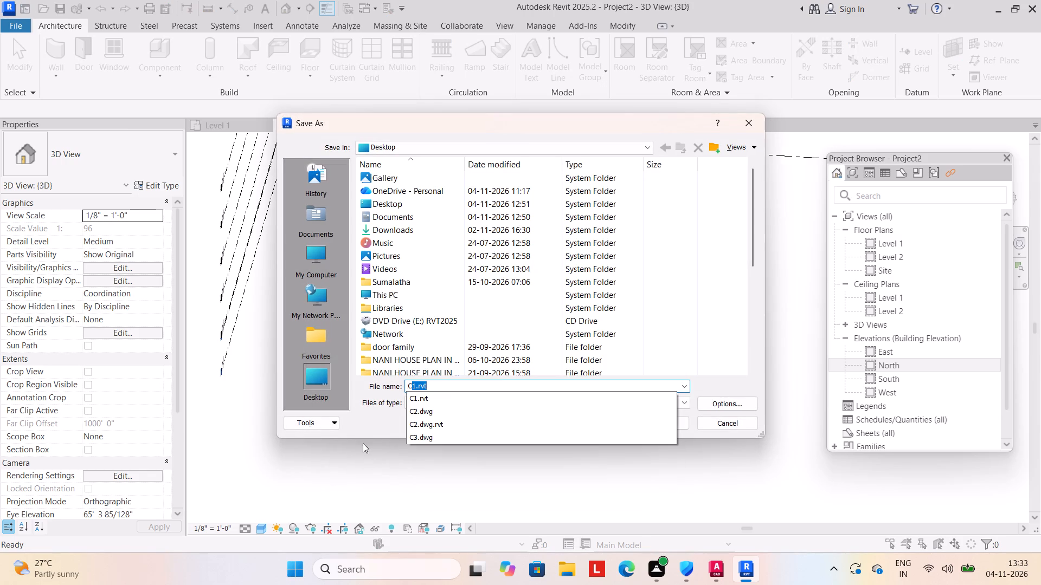
pyautogui.click(411, 400)
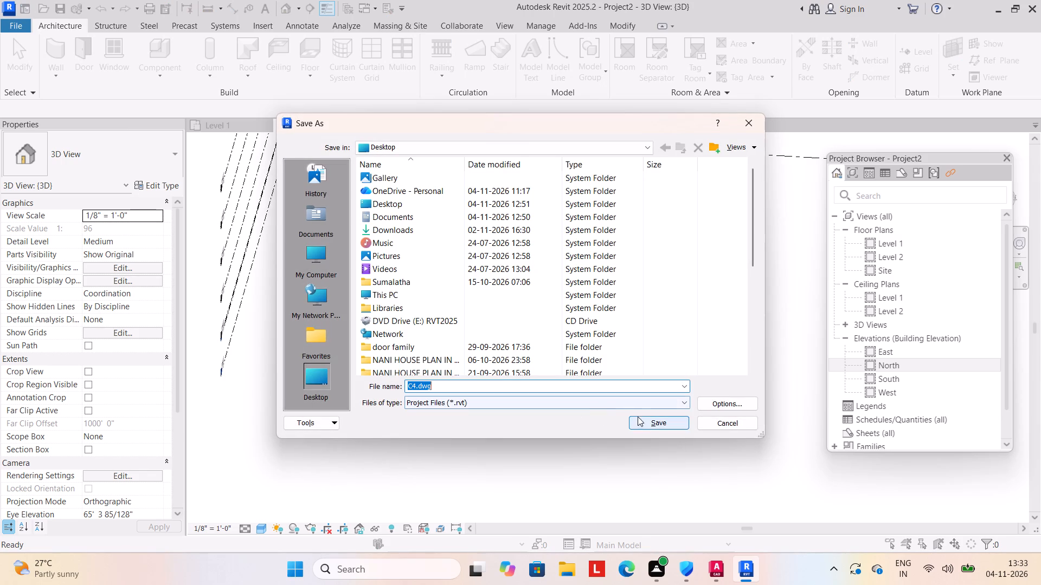
pyautogui.click(644, 428)
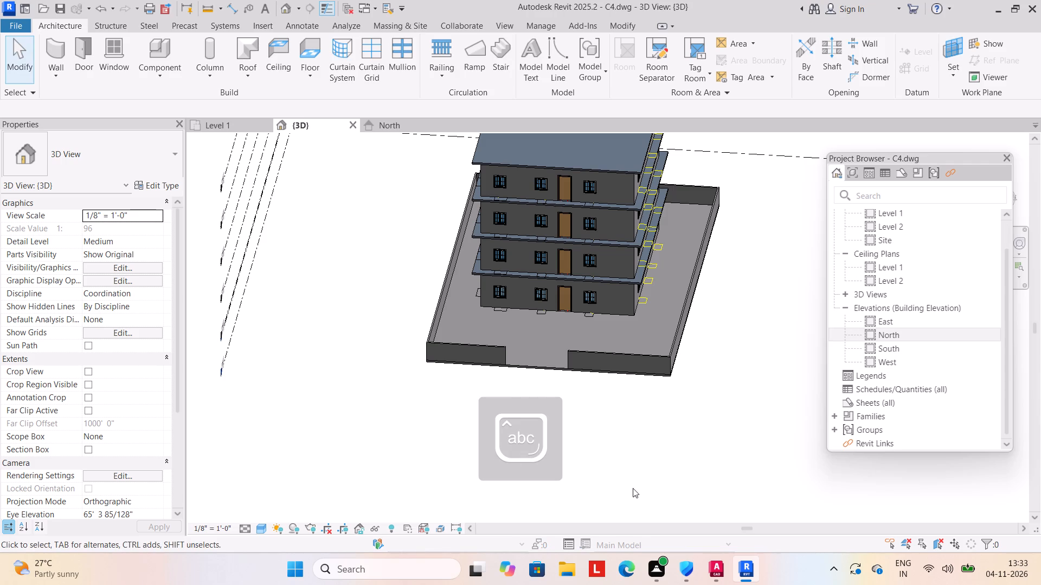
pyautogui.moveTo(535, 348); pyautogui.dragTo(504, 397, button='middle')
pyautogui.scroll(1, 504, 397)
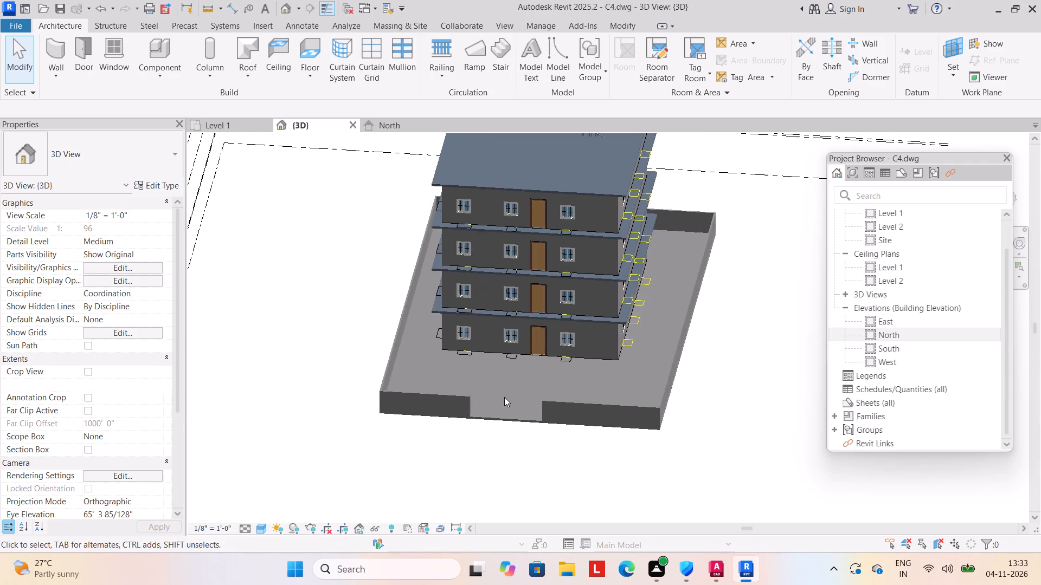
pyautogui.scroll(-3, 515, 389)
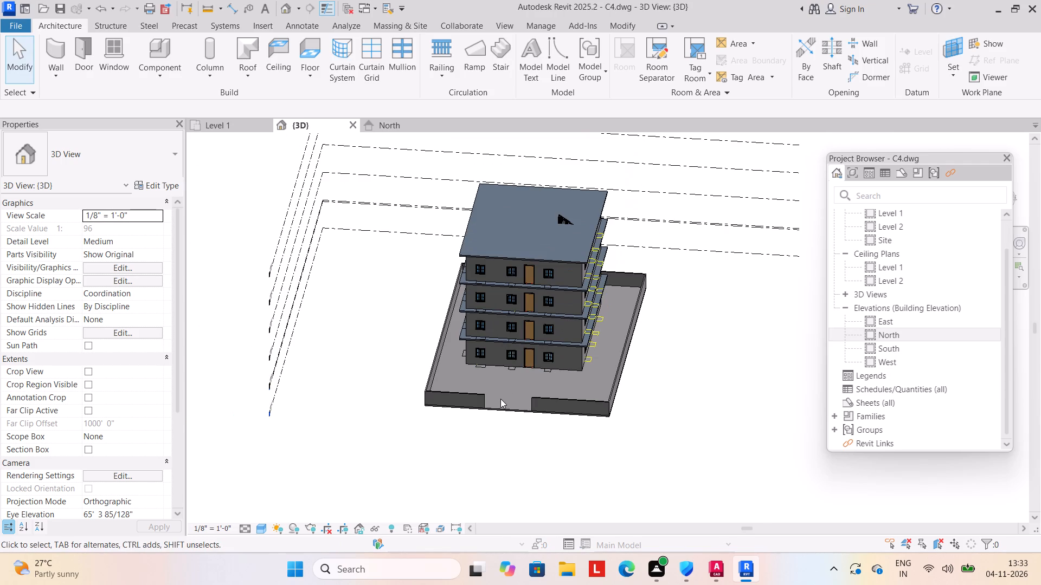
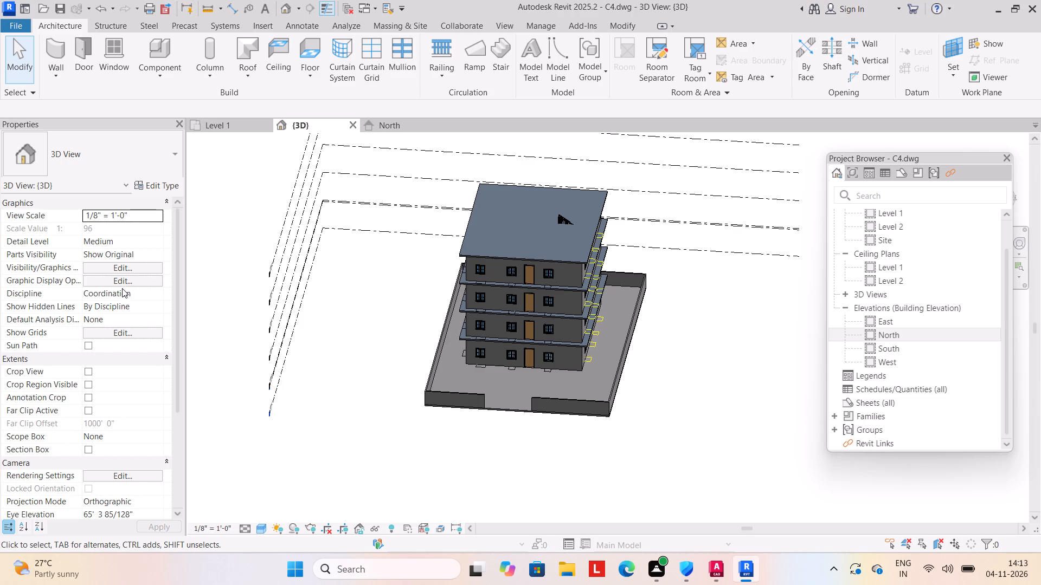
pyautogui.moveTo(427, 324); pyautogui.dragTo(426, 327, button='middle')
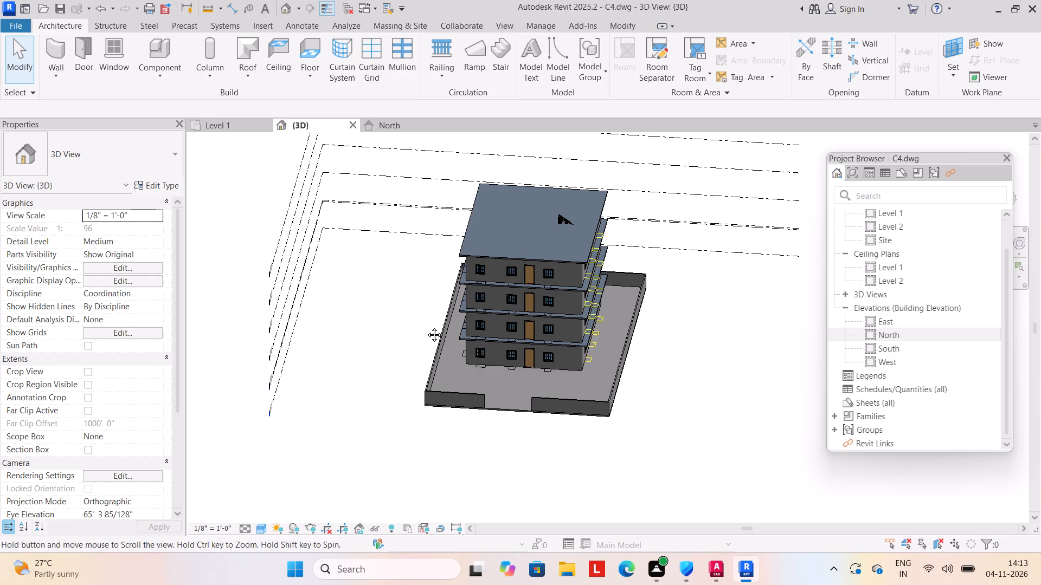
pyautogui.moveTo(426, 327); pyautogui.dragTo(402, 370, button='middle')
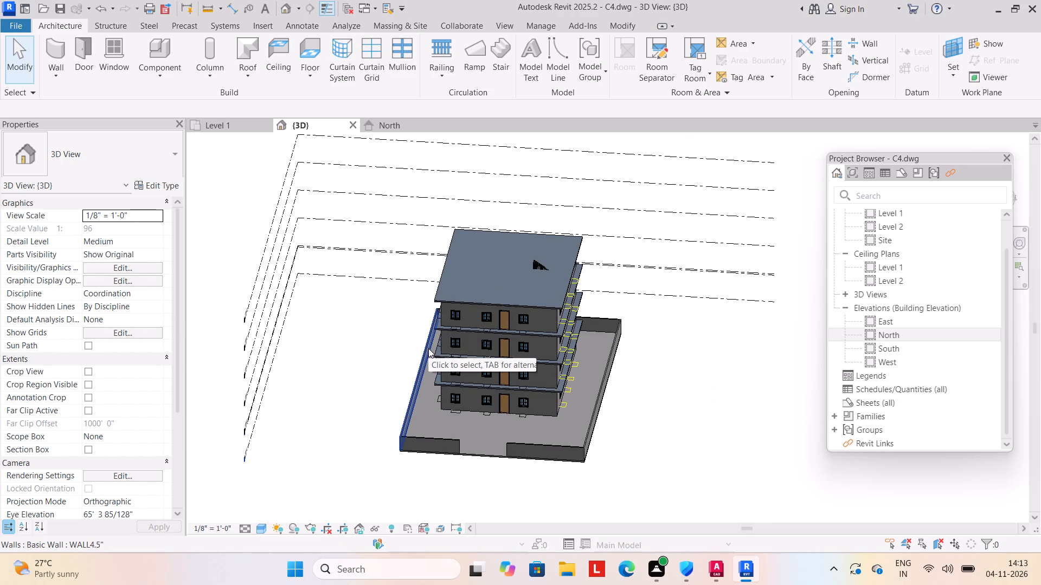
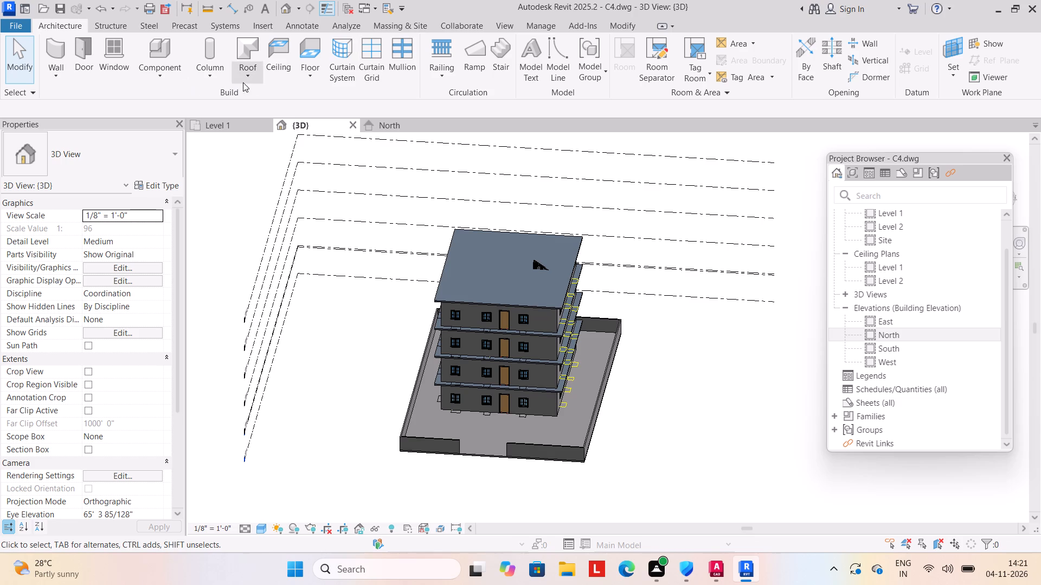
# Load the gate_7956.0002 family from the Gate folder for placement as a component.
pyautogui.click(157, 74)
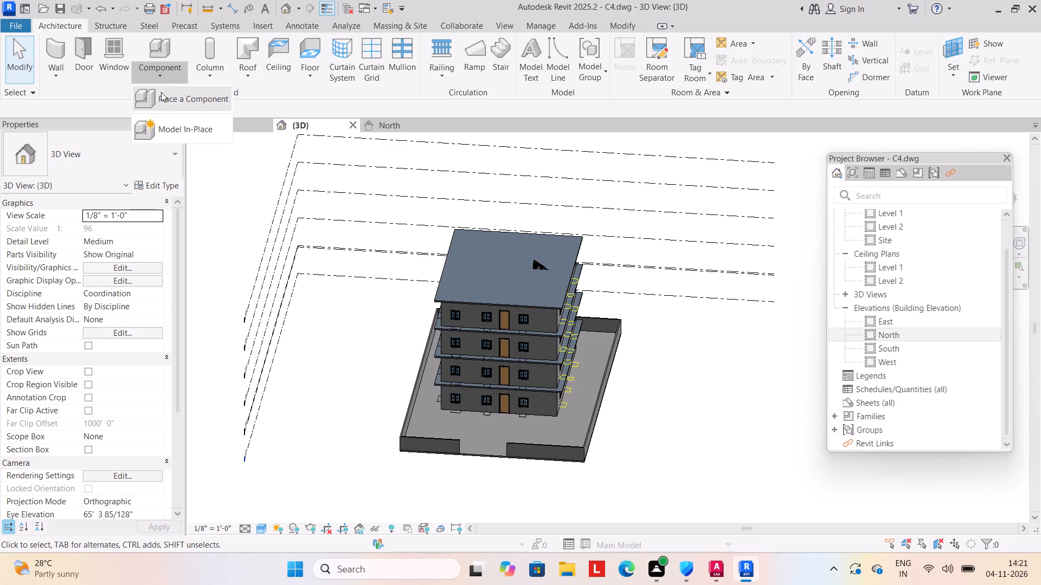
pyautogui.click(161, 102)
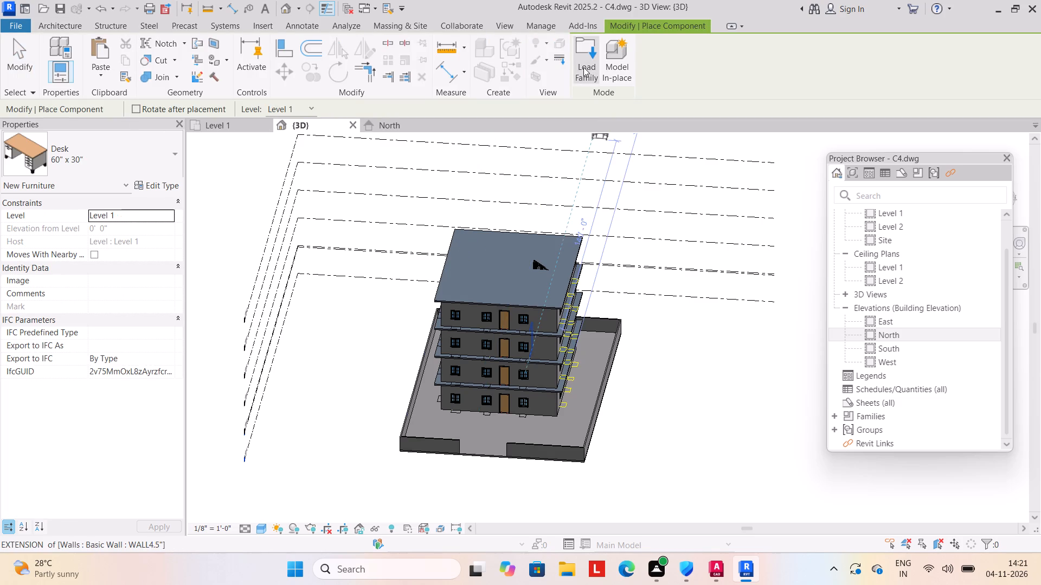
pyautogui.click(583, 67)
pyautogui.scroll(-5, 586, 231)
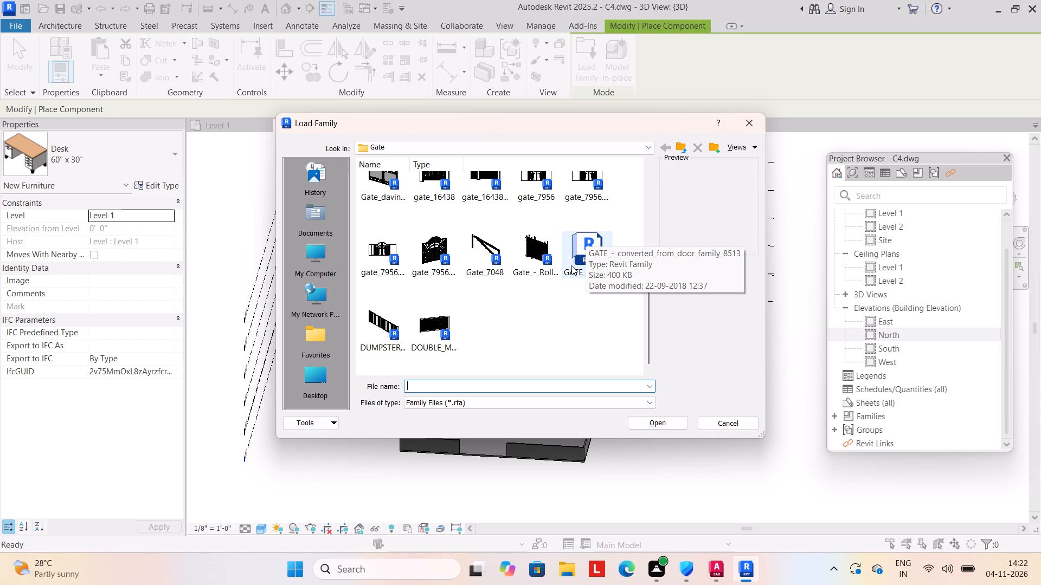
pyautogui.click(421, 254)
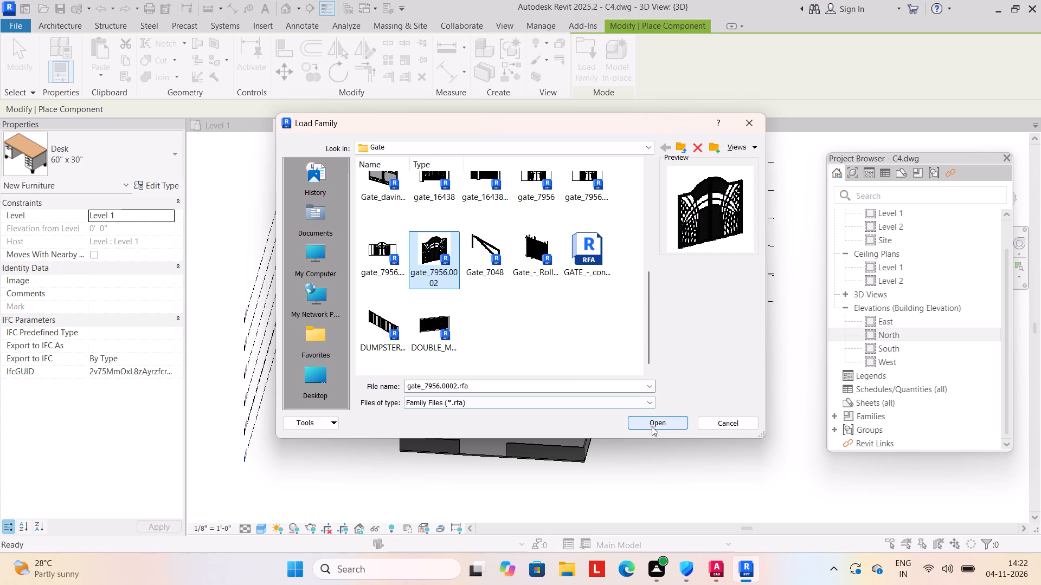
pyautogui.click(652, 424)
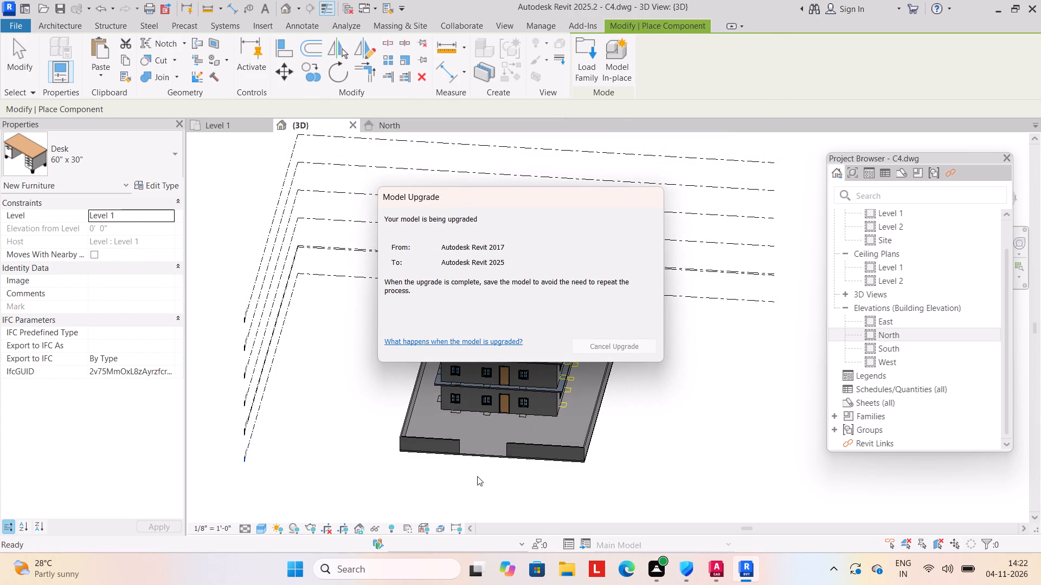
# Place the gate on Level 1 in the front boundary wall opening, its centre about 9' from the right-hand wall's end.
pyautogui.scroll(5, 474, 471)
pyautogui.moveTo(473, 469); pyautogui.dragTo(498, 460, button='middle')
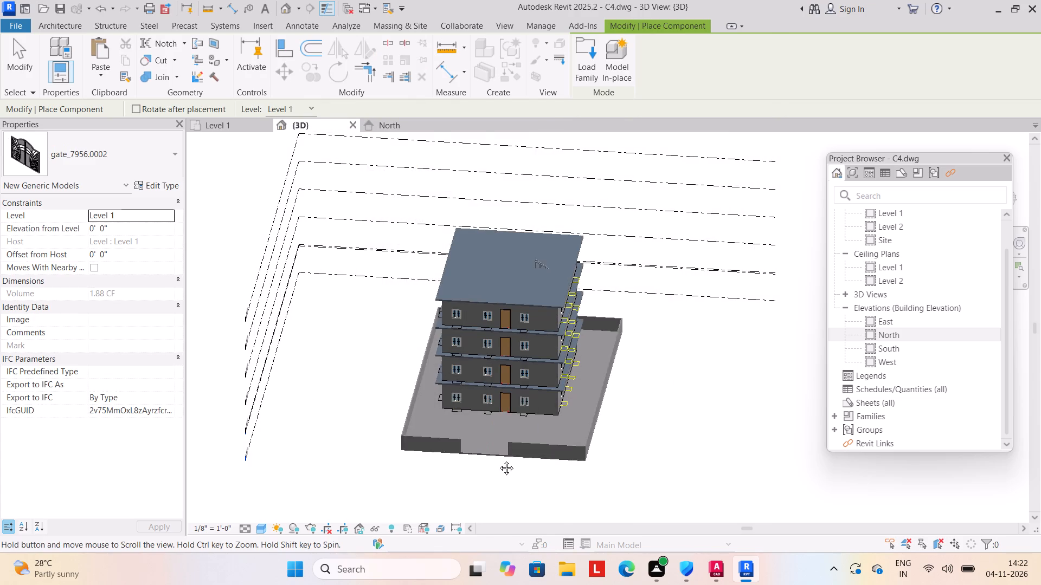
pyautogui.moveTo(498, 460); pyautogui.dragTo(503, 458, button='middle')
pyautogui.scroll(13, 502, 409)
pyautogui.scroll(-3, 513, 459)
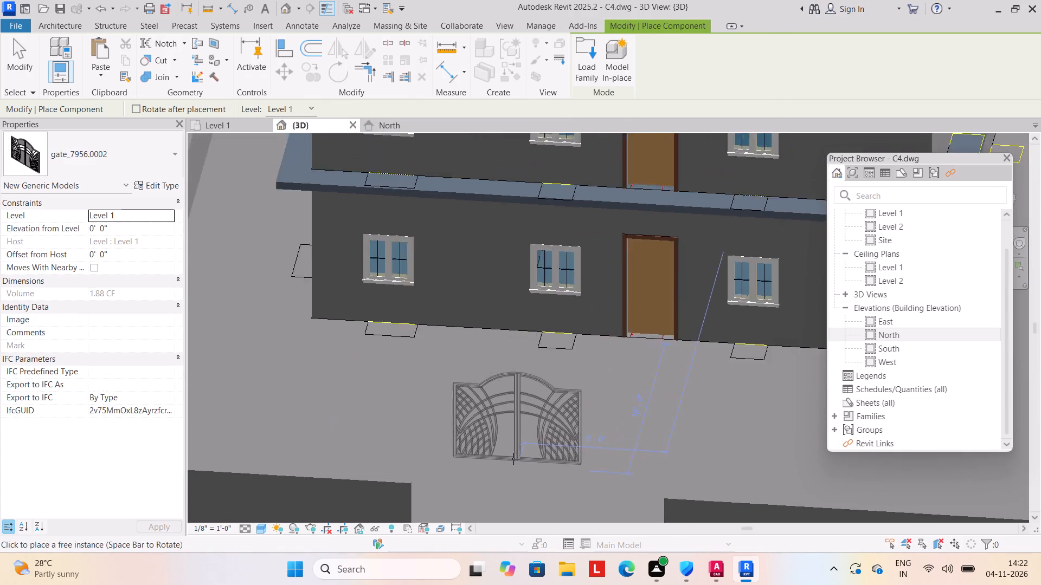
pyautogui.moveTo(513, 459); pyautogui.dragTo(540, 323, button='middle')
pyautogui.scroll(4, 548, 378)
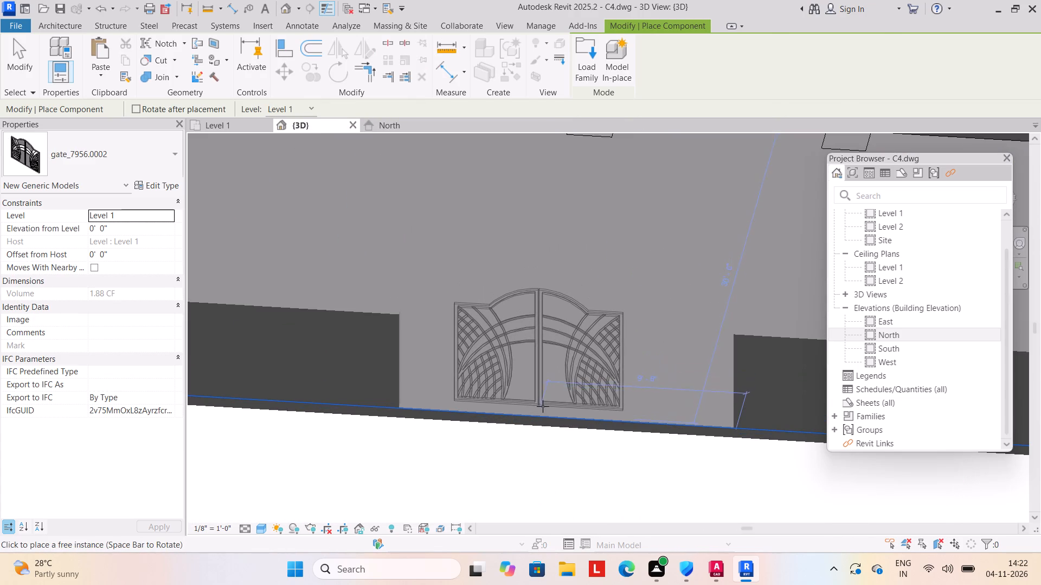
pyautogui.click(547, 416)
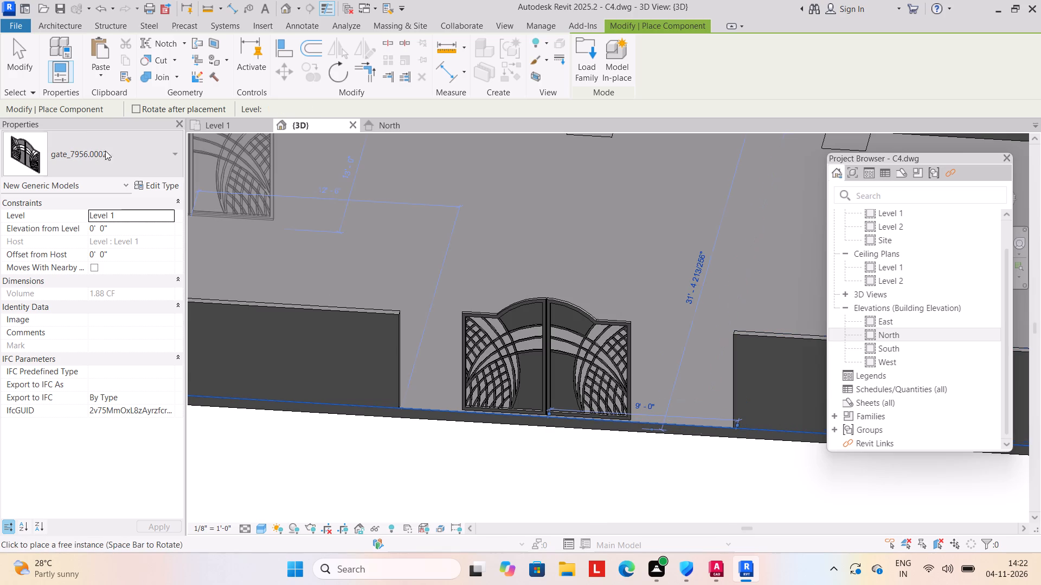
pyautogui.click(16, 68)
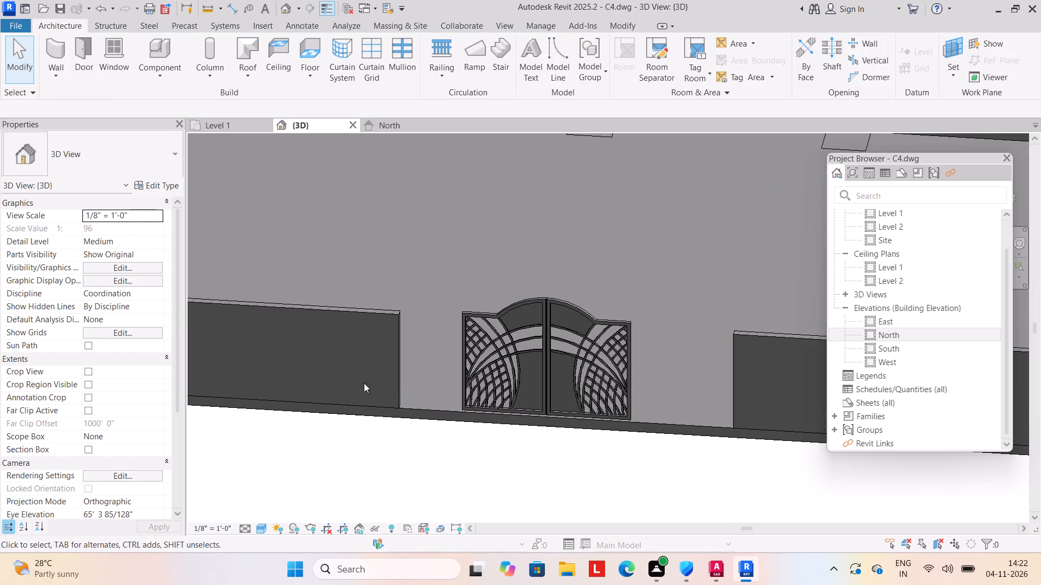
# Stretch the front boundary wall left of the gate to about 22' 11" long so that it meets the gate's edge.
pyautogui.click(392, 382)
pyautogui.scroll(5, 414, 420)
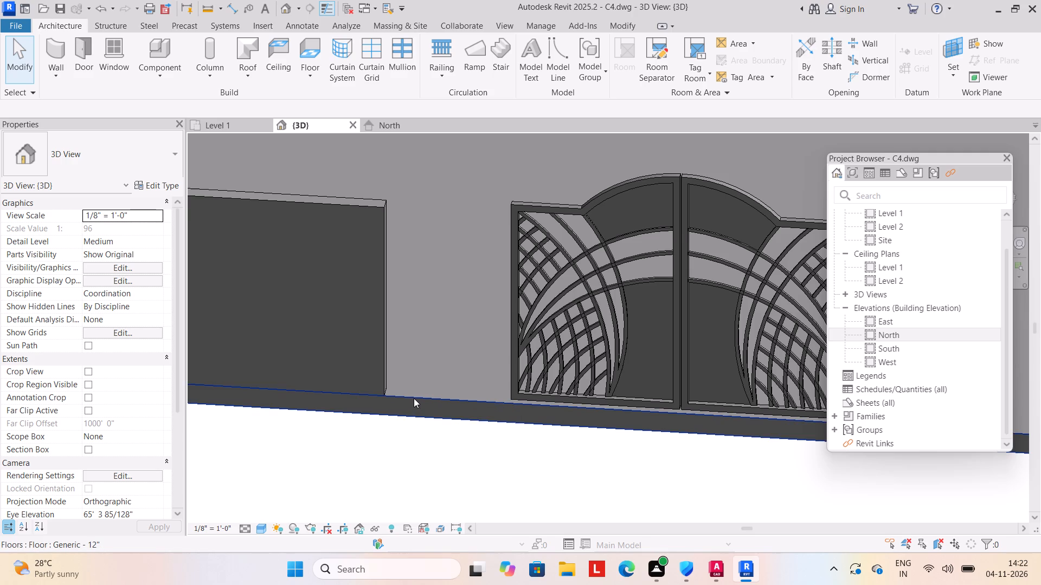
pyautogui.click(387, 386)
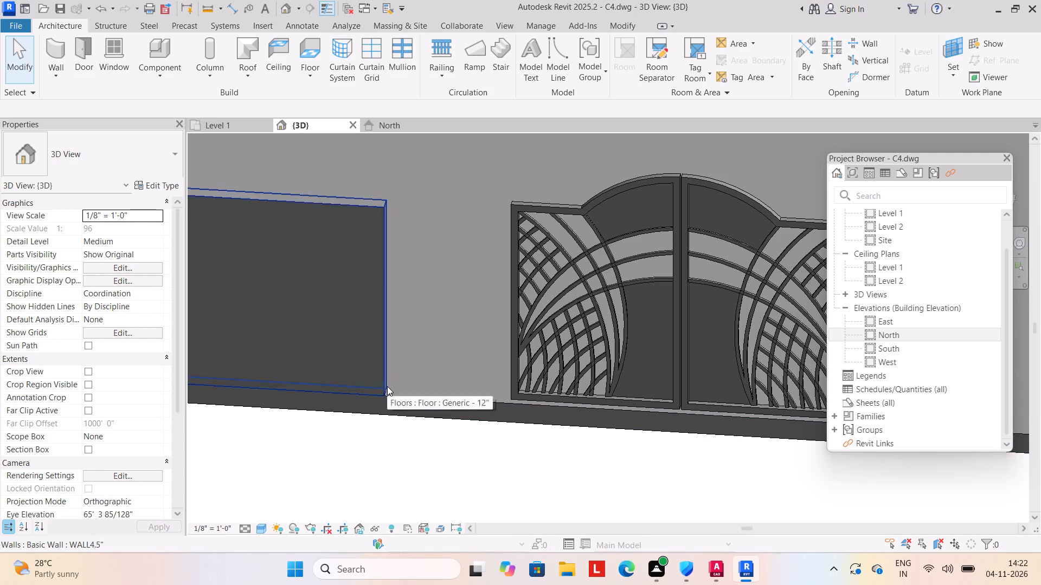
pyautogui.scroll(3, 395, 400)
pyautogui.moveTo(380, 380); pyautogui.dragTo(389, 384)
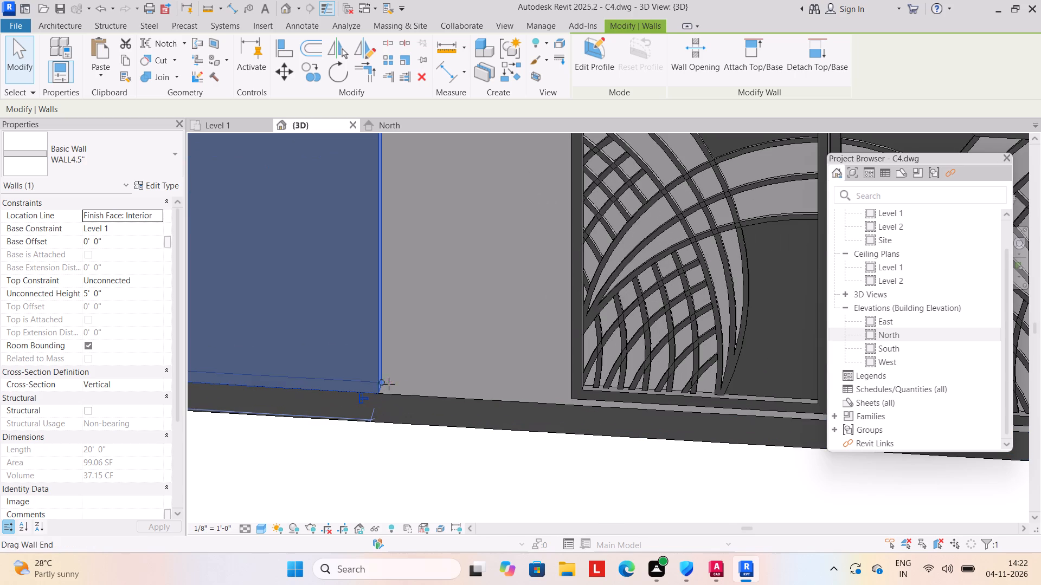
pyautogui.moveTo(389, 384); pyautogui.dragTo(549, 394)
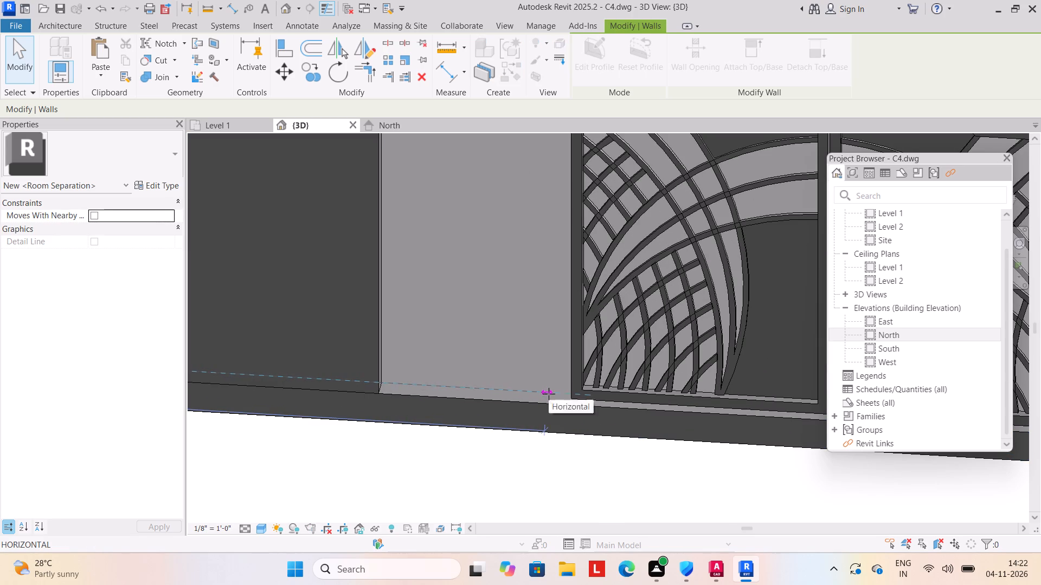
pyautogui.moveTo(549, 394); pyautogui.dragTo(566, 394)
pyautogui.scroll(-5, 562, 408)
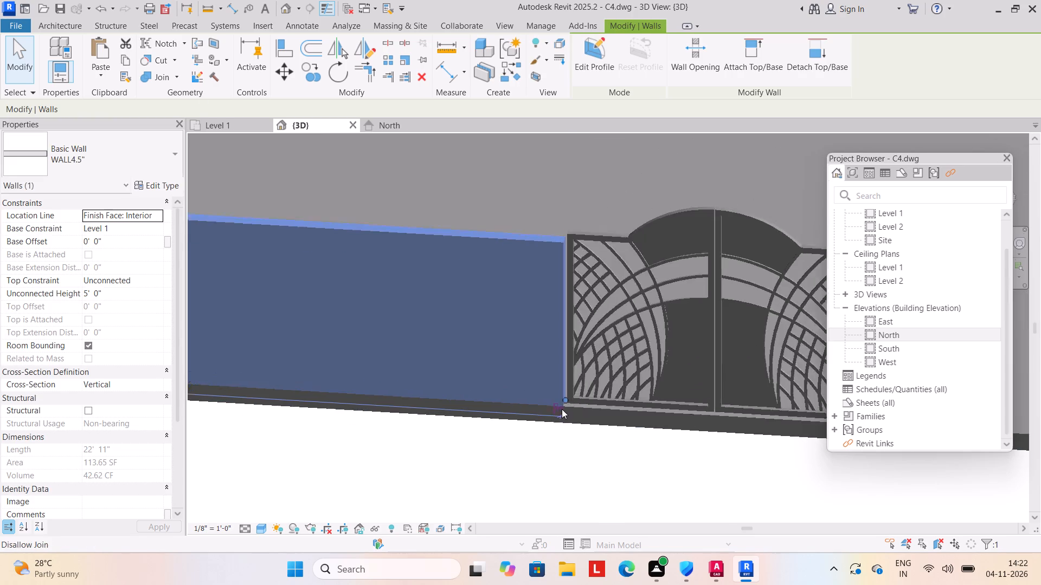
# Stretch the front boundary wall right of the gate until its end meets the gate's other edge.
pyautogui.scroll(-6, 559, 421)
pyautogui.moveTo(558, 421); pyautogui.dragTo(425, 404, button='middle')
pyautogui.moveTo(427, 445); pyautogui.dragTo(432, 443)
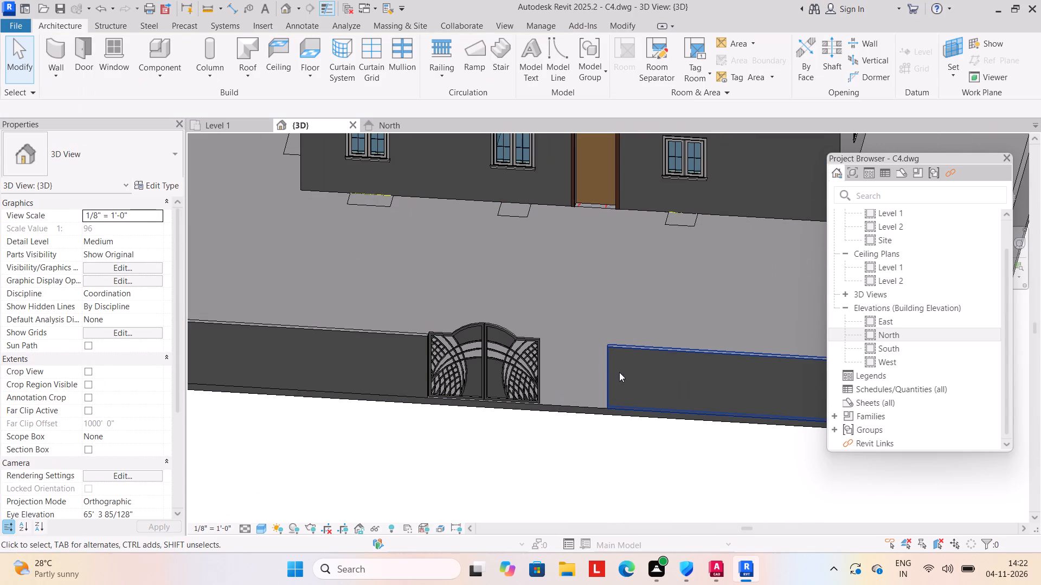
pyautogui.click(609, 380)
pyautogui.scroll(6, 614, 411)
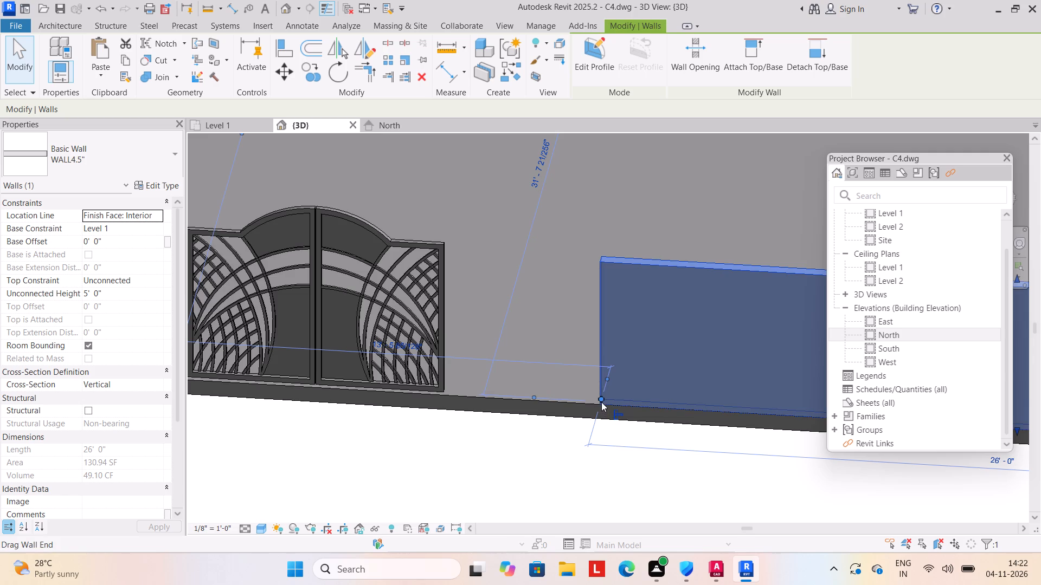
pyautogui.moveTo(601, 402); pyautogui.dragTo(452, 392)
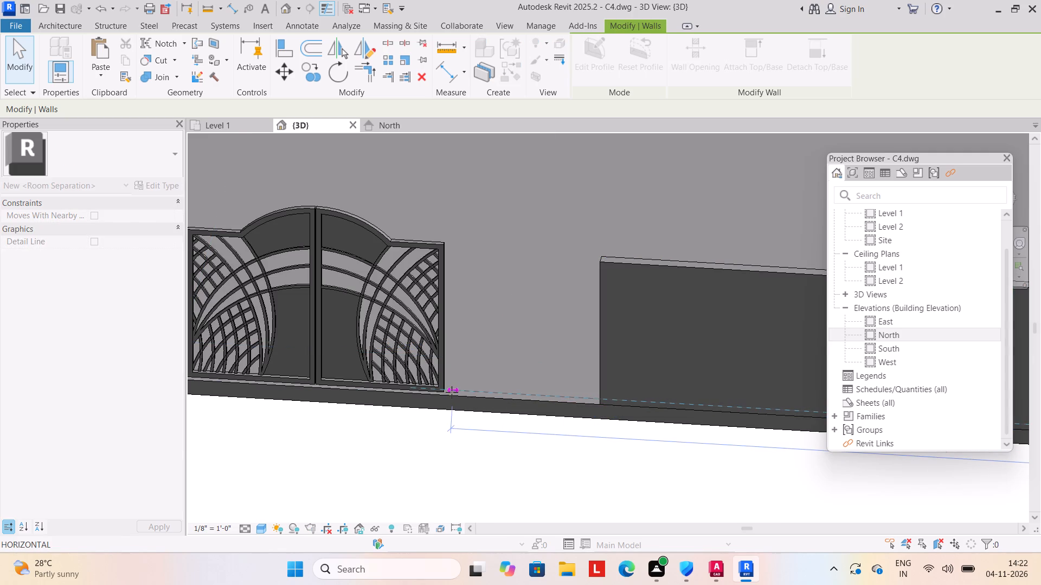
pyautogui.moveTo(452, 392); pyautogui.dragTo(448, 390)
pyautogui.click(432, 415)
pyautogui.scroll(-6, 432, 417)
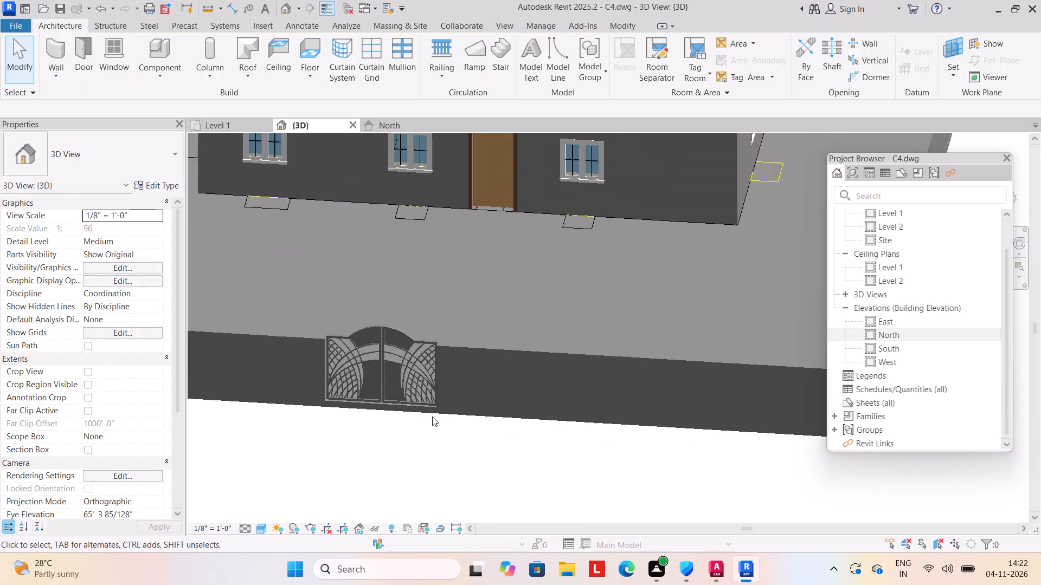
# Examine the gate and boundary wall in the 3D view and check the Level 1 floor plan.
pyautogui.click(402, 358)
pyautogui.press('Down')
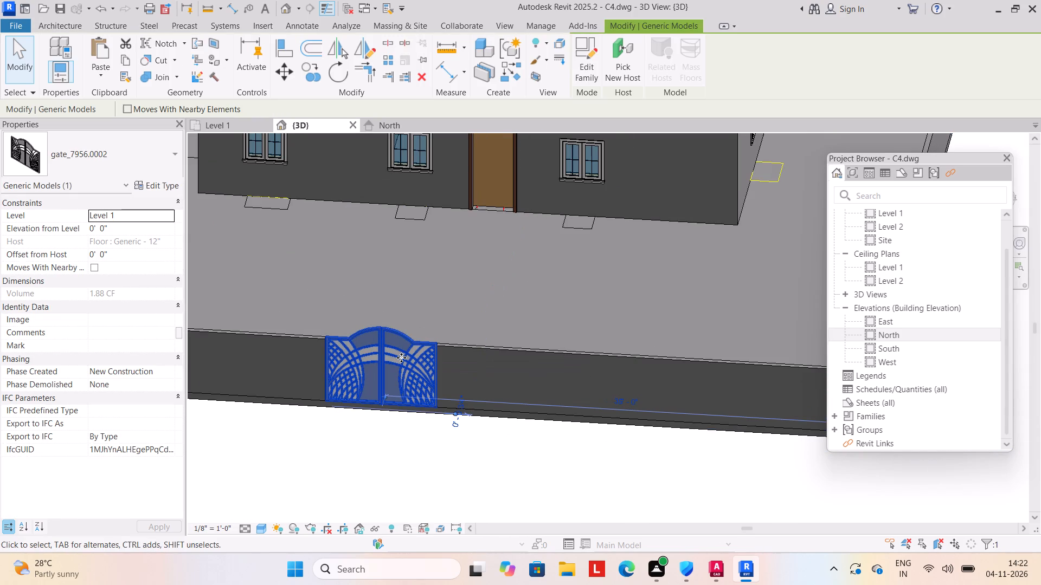
pyautogui.click(420, 415)
pyautogui.scroll(-6, 421, 422)
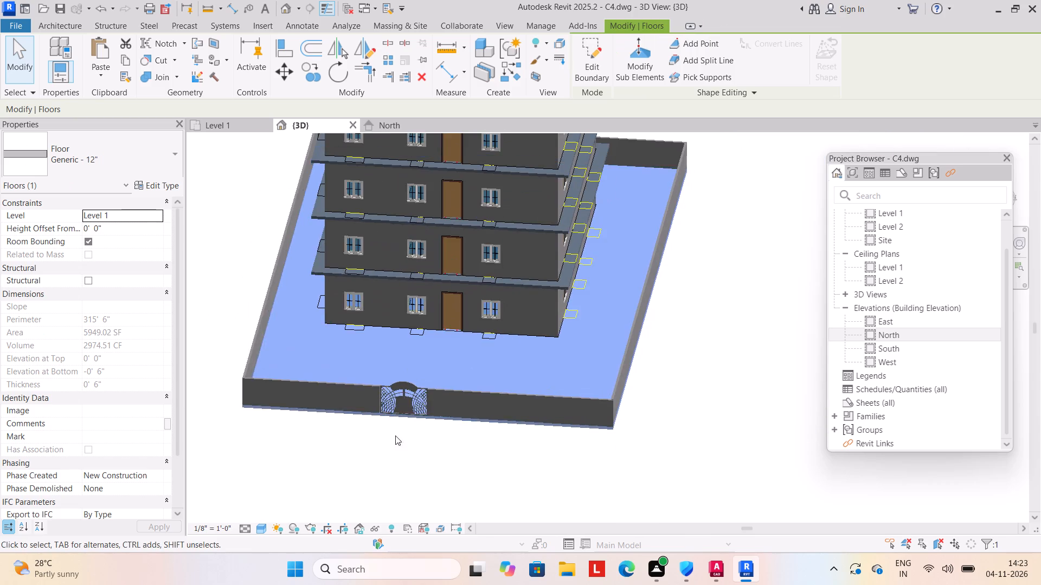
pyautogui.click(362, 450)
pyautogui.scroll(-5, 376, 449)
pyautogui.moveTo(377, 457); pyautogui.dragTo(419, 486, button='middle')
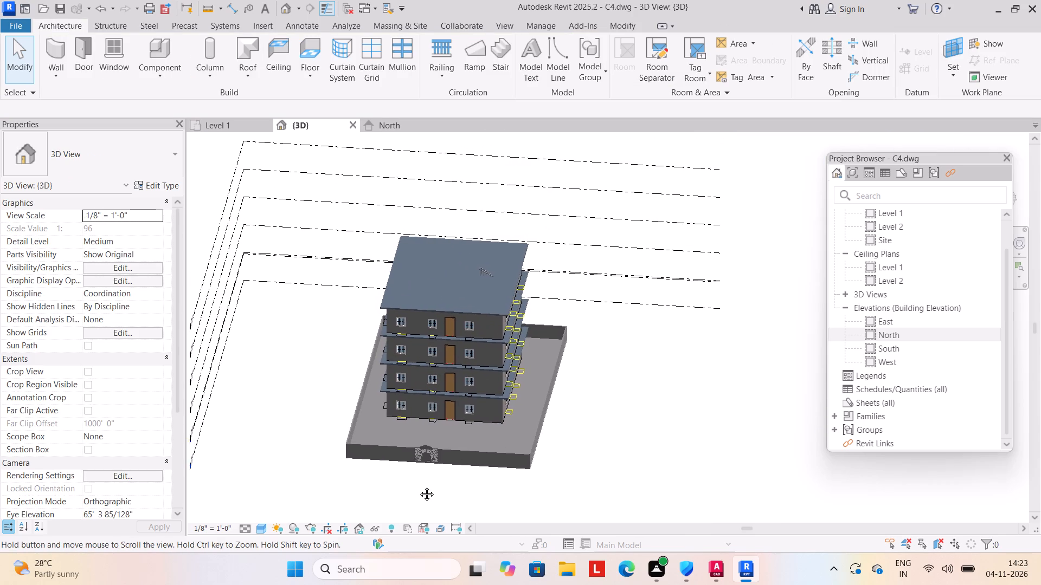
pyautogui.moveTo(419, 486); pyautogui.dragTo(420, 486, button='middle')
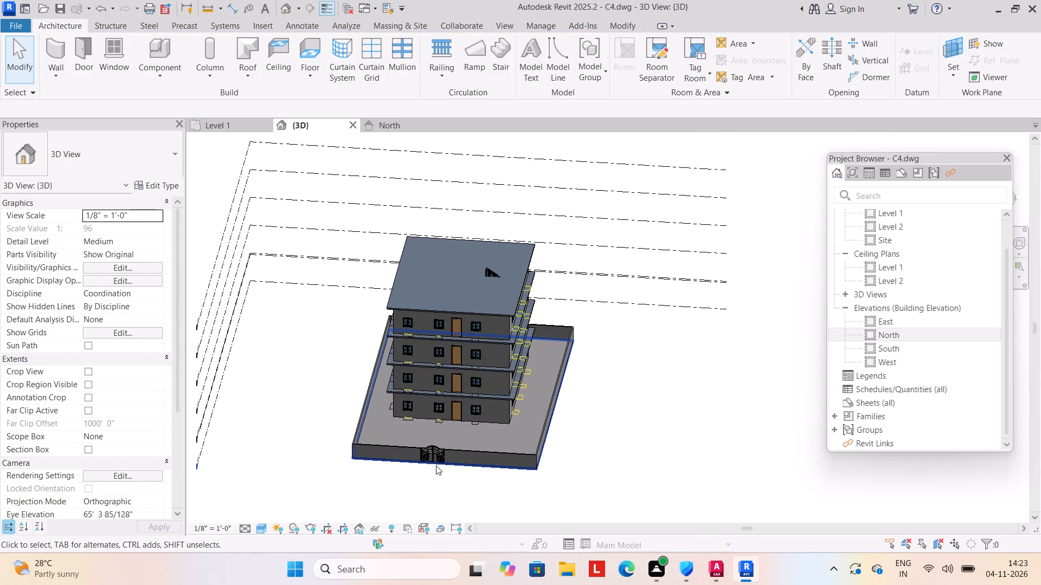
pyautogui.click(230, 127)
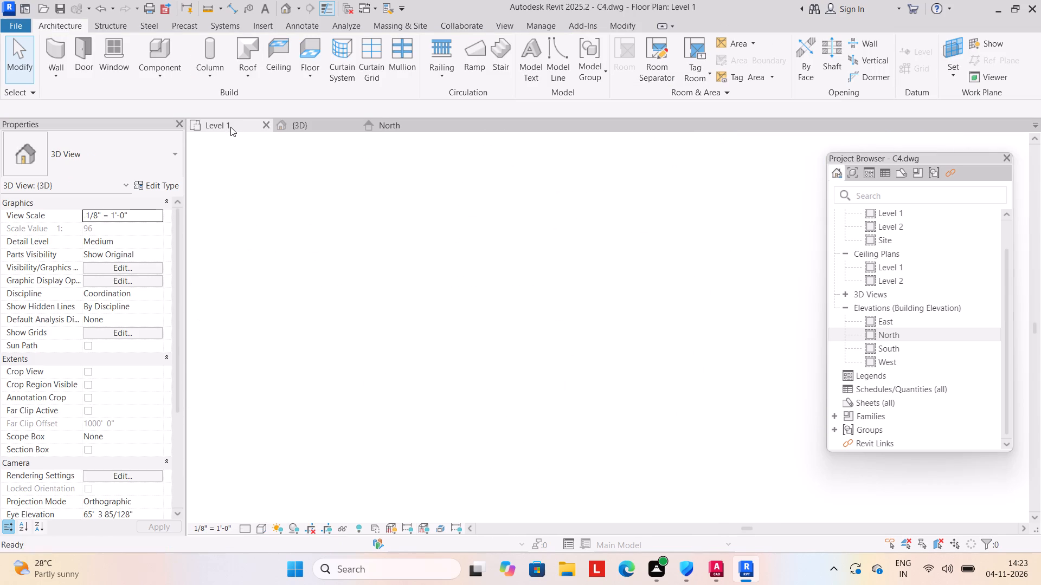
pyautogui.scroll(-2, 383, 419)
pyautogui.moveTo(383, 419); pyautogui.dragTo(445, 398, button='middle')
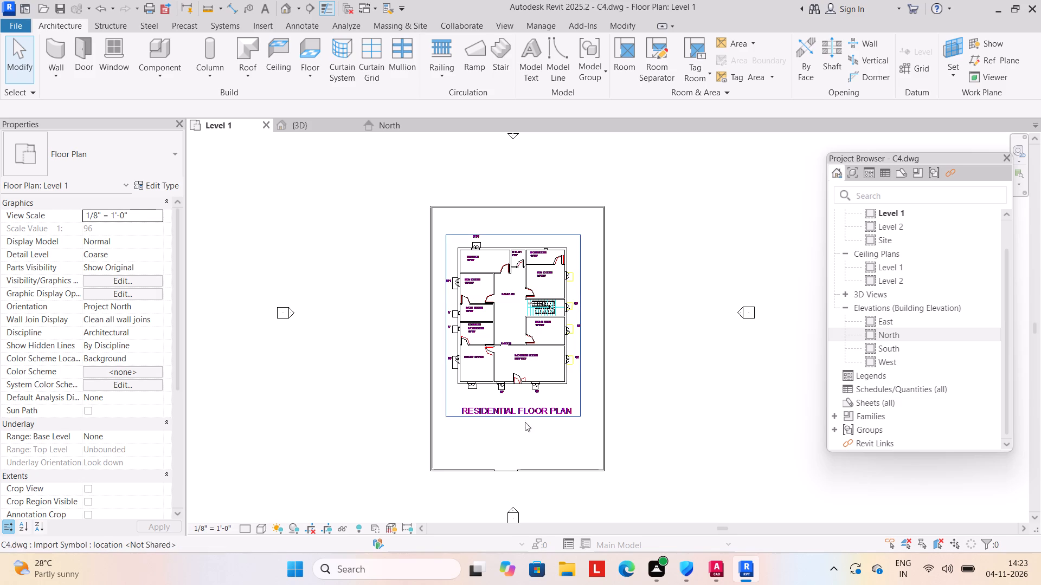
pyautogui.scroll(-1, 470, 386)
pyautogui.moveTo(470, 386); pyautogui.dragTo(497, 378, button='middle')
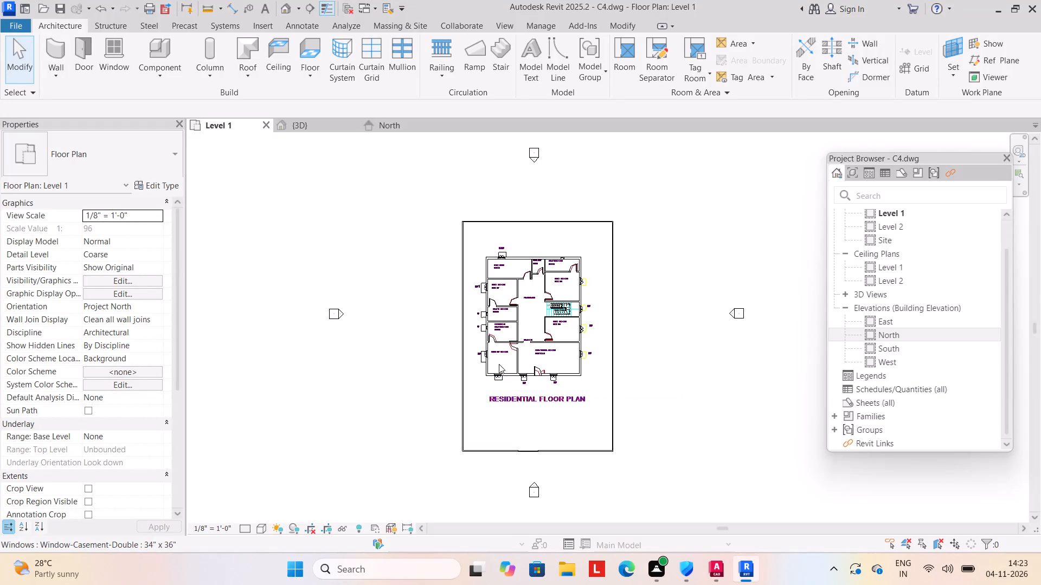
pyautogui.click(304, 122)
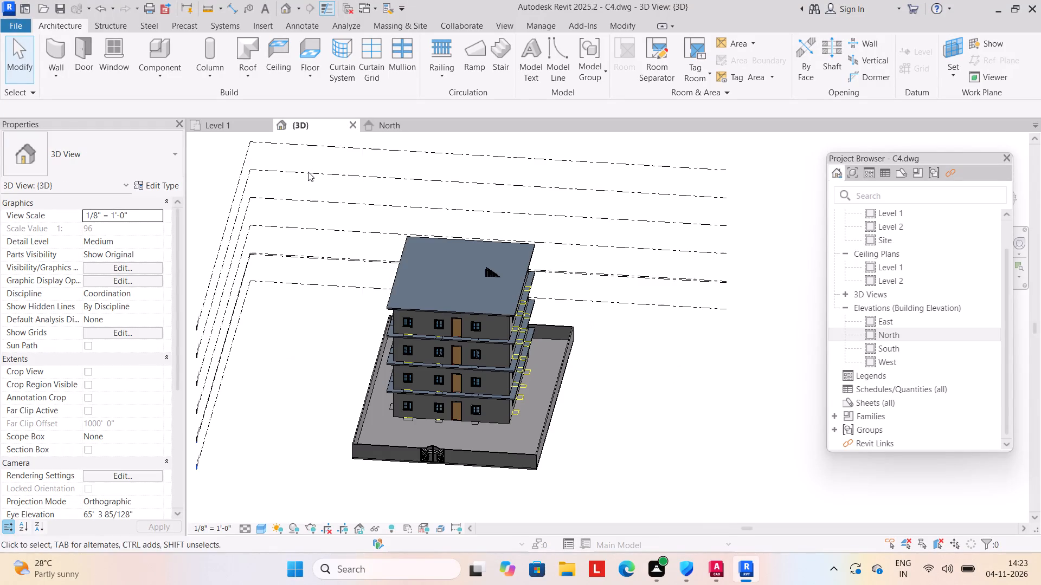
# Sketch a rectangular Handrail - Rectangular railing path on Level 1 around the building's outer walls, offset 2' outward, about 43' 3" by 53' 0".
pyautogui.click(209, 119)
pyautogui.click(210, 119)
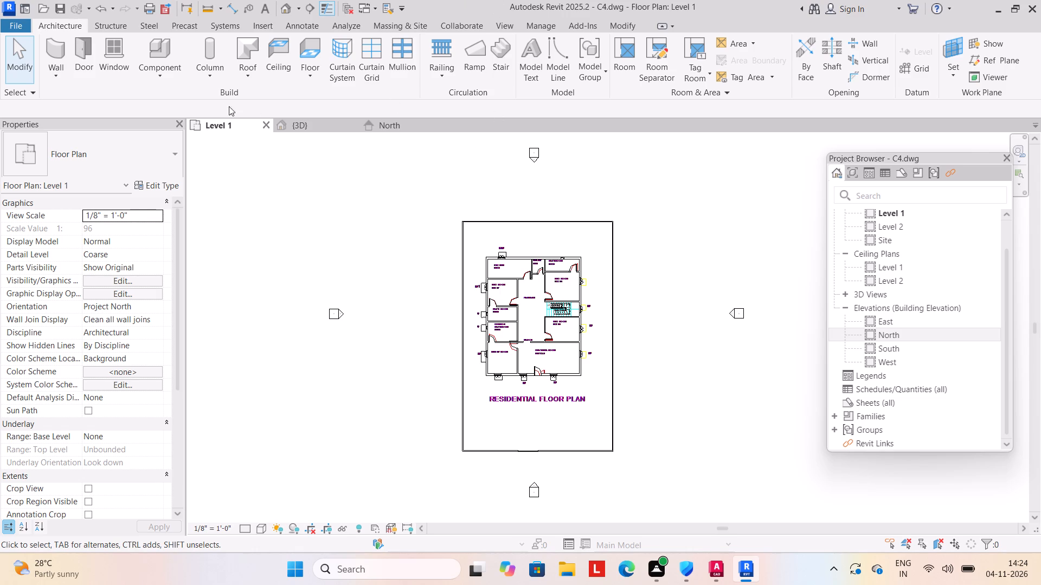
pyautogui.click(308, 77)
pyautogui.click(258, 92)
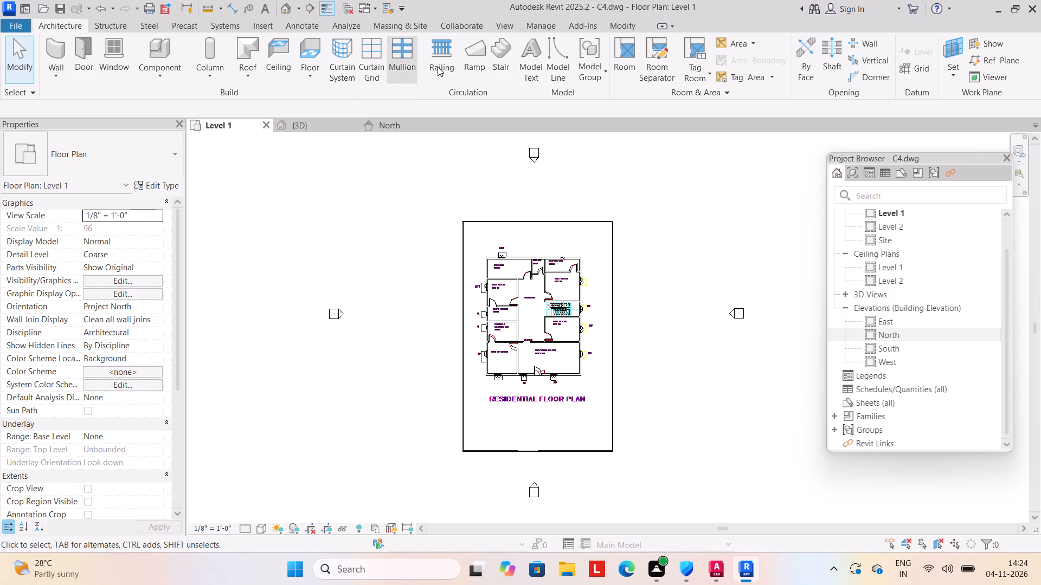
pyautogui.click(442, 80)
pyautogui.click(449, 98)
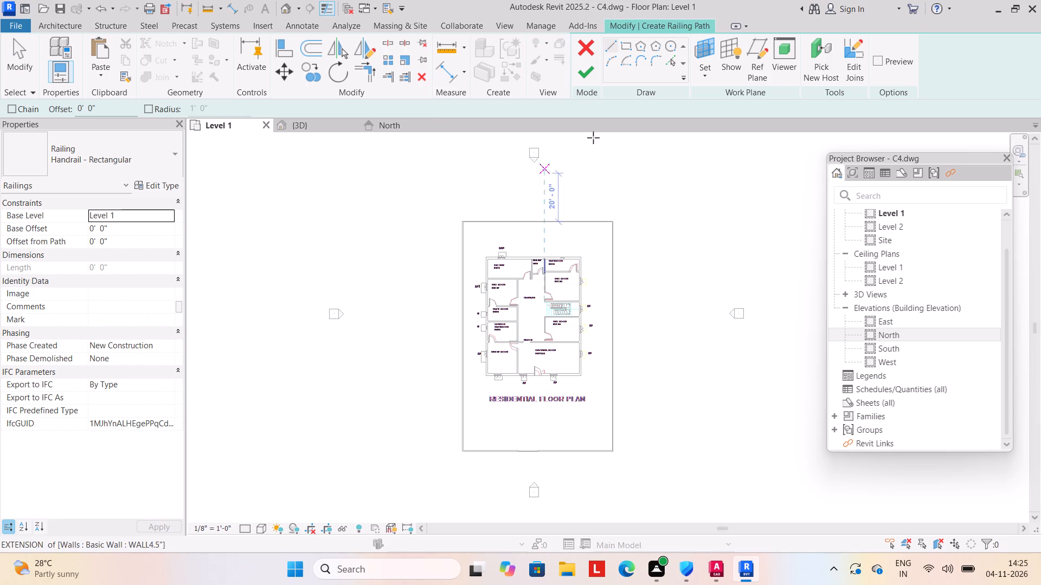
pyautogui.click(621, 48)
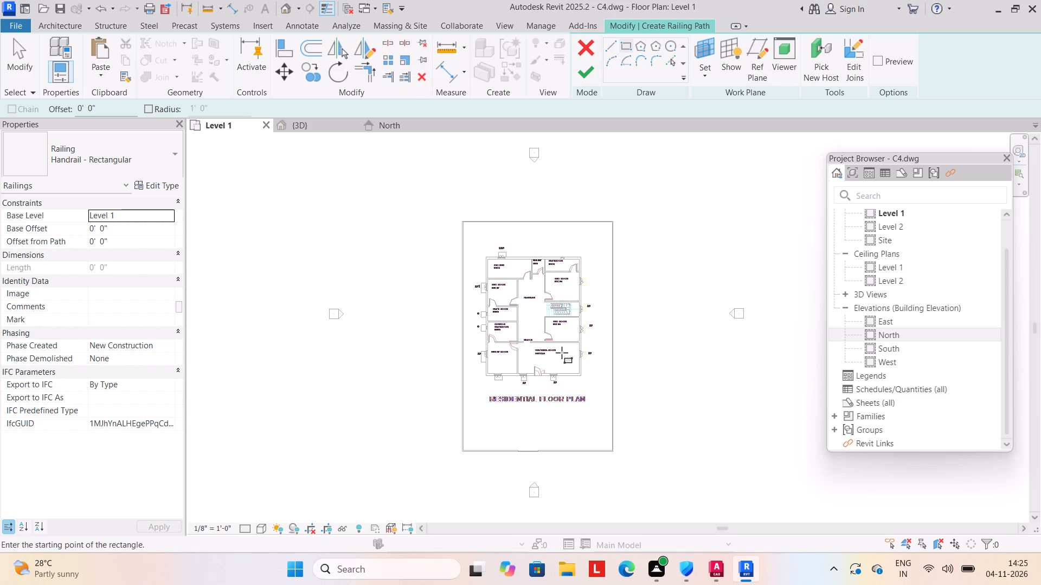
pyautogui.scroll(1, 562, 352)
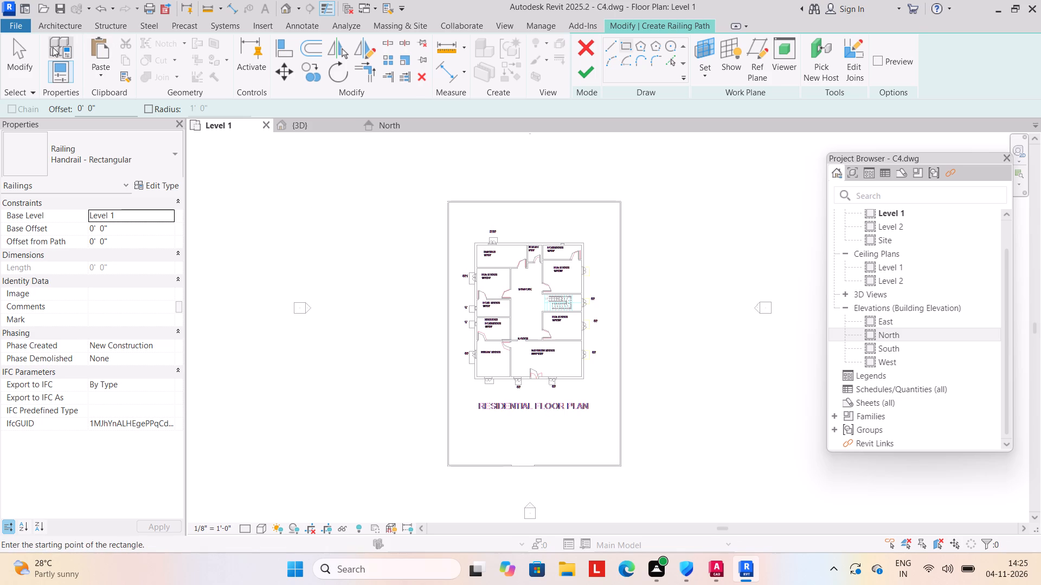
pyautogui.click(107, 106)
pyautogui.press('BackSpace')
pyautogui.press('BackSpace')
pyautogui.press('BackSpace')
pyautogui.press('BackSpace')
pyautogui.press('BackSpace')
pyautogui.press('BackSpace')
pyautogui.press('BackSpace')
pyautogui.press('BackSpace')
pyautogui.write("2'")
pyautogui.press('Return')
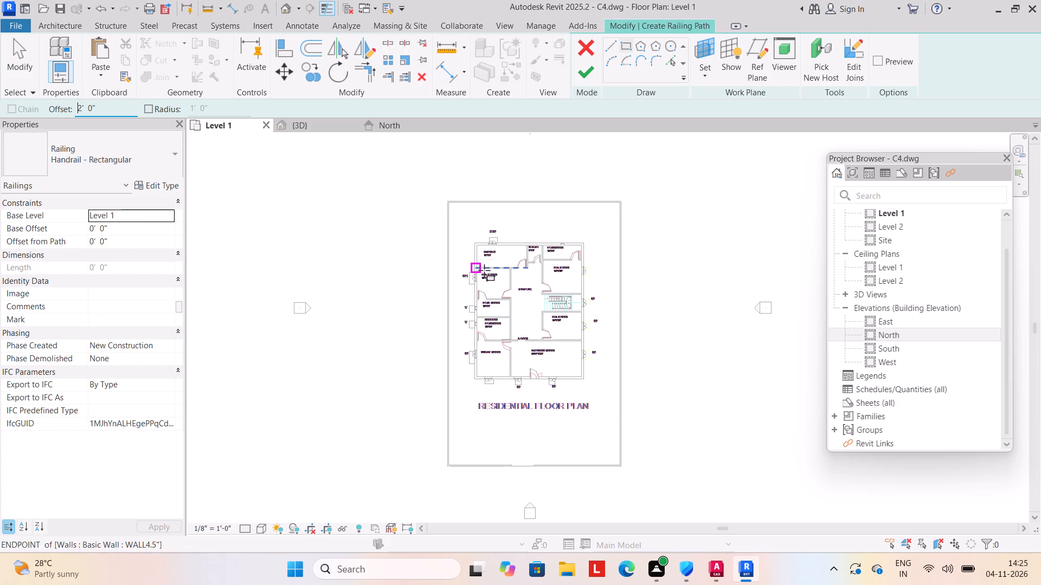
pyautogui.scroll(3, 490, 274)
pyautogui.click(465, 227)
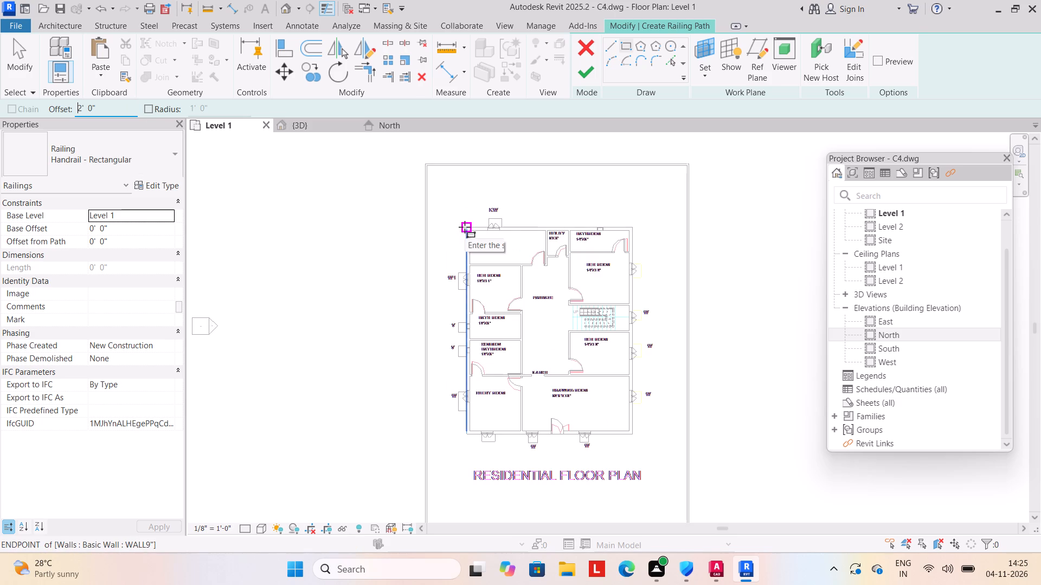
pyautogui.click(633, 434)
pyautogui.click(583, 72)
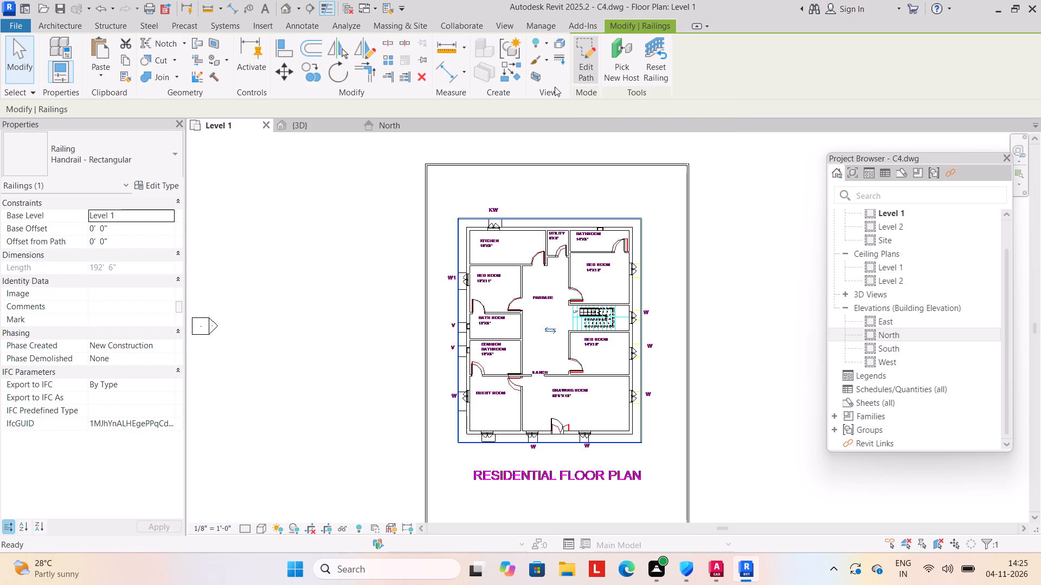
# Set the new railing's base level to Level 2.
pyautogui.click(165, 217)
pyautogui.click(143, 247)
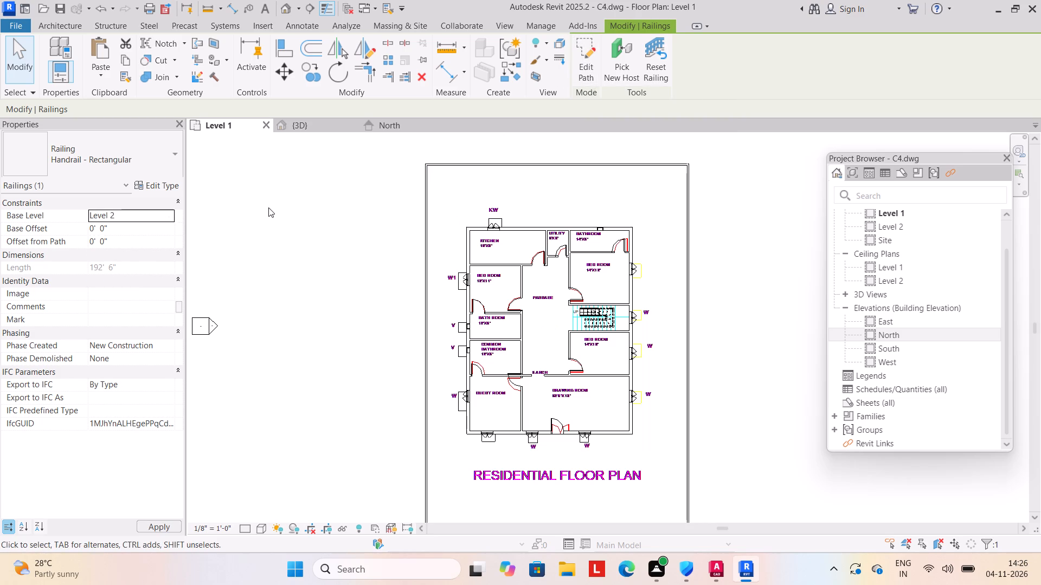
# Copy the Level 2 railing and paste it aligned to Levels 4, 5 and 6 in the 3D view.
pyautogui.click(300, 127)
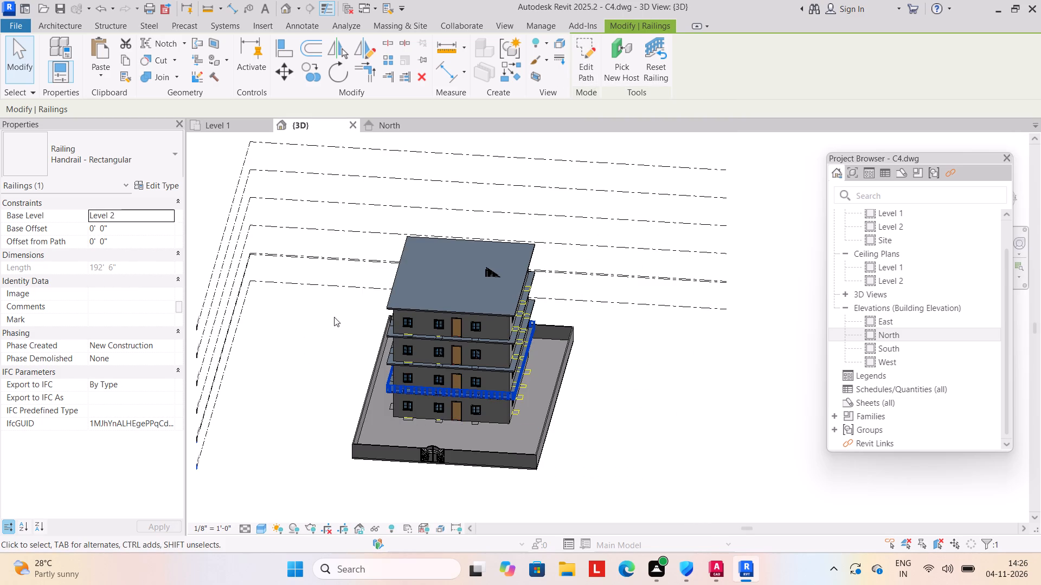
pyautogui.click(128, 60)
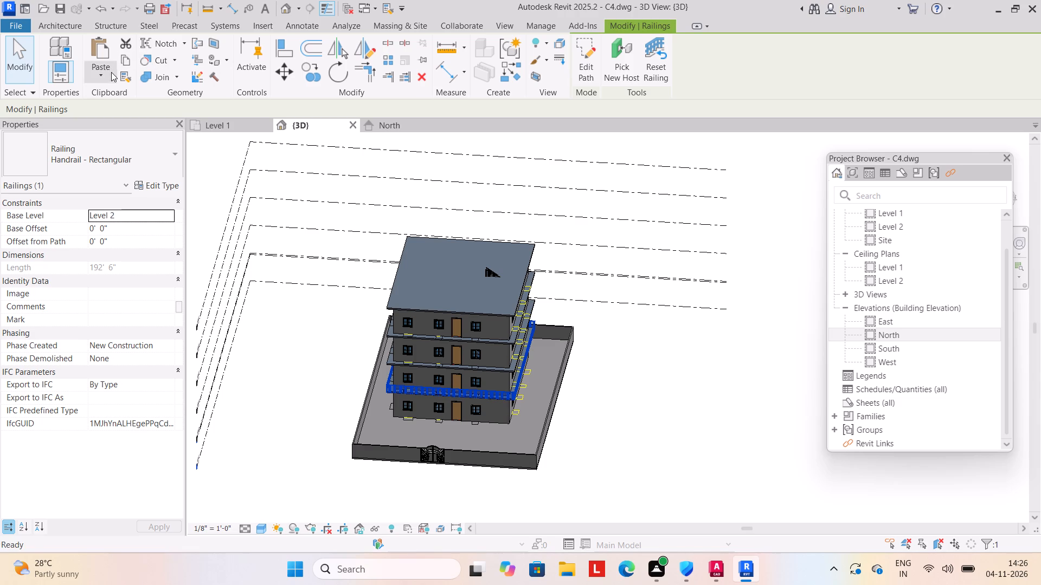
pyautogui.click(99, 76)
pyautogui.click(112, 123)
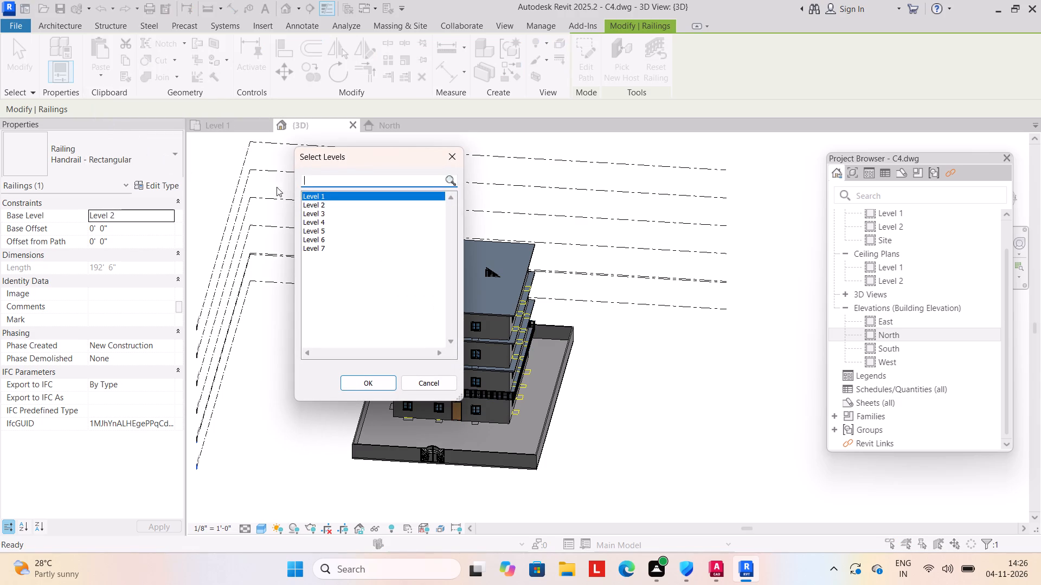
pyautogui.moveTo(318, 220); pyautogui.dragTo(320, 231)
pyautogui.moveTo(324, 214); pyautogui.dragTo(324, 227)
pyautogui.moveTo(324, 220); pyautogui.dragTo(324, 230)
pyautogui.moveTo(324, 222); pyautogui.dragTo(324, 226)
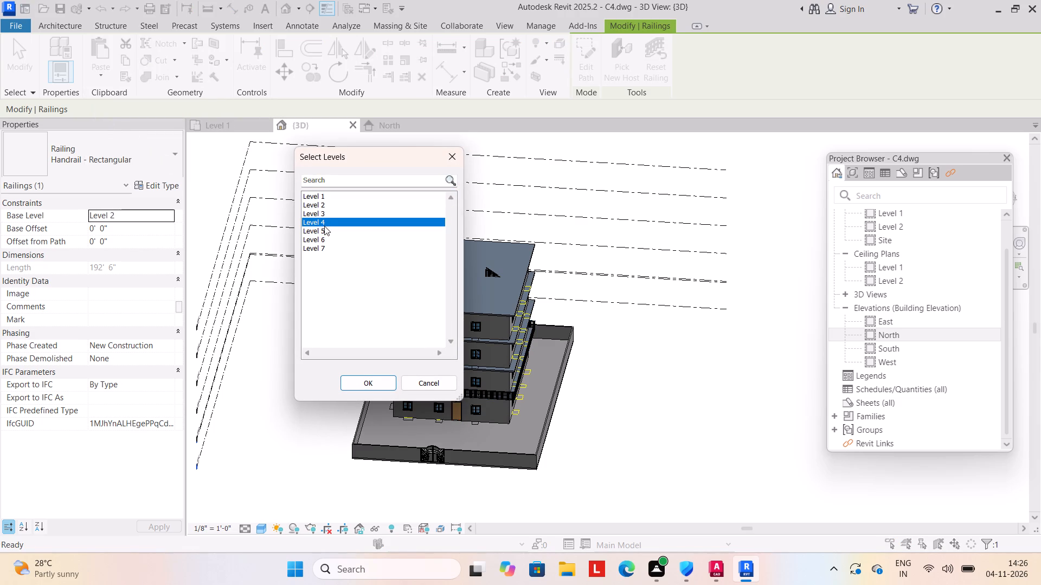
pyautogui.moveTo(324, 226); pyautogui.dragTo(324, 237)
pyautogui.click(368, 383)
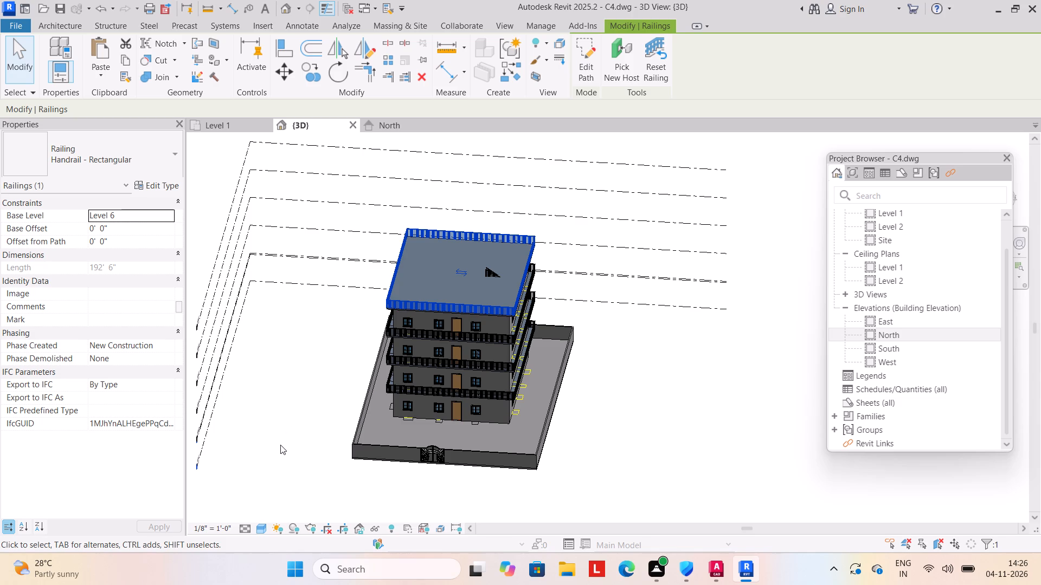
pyautogui.click(584, 462)
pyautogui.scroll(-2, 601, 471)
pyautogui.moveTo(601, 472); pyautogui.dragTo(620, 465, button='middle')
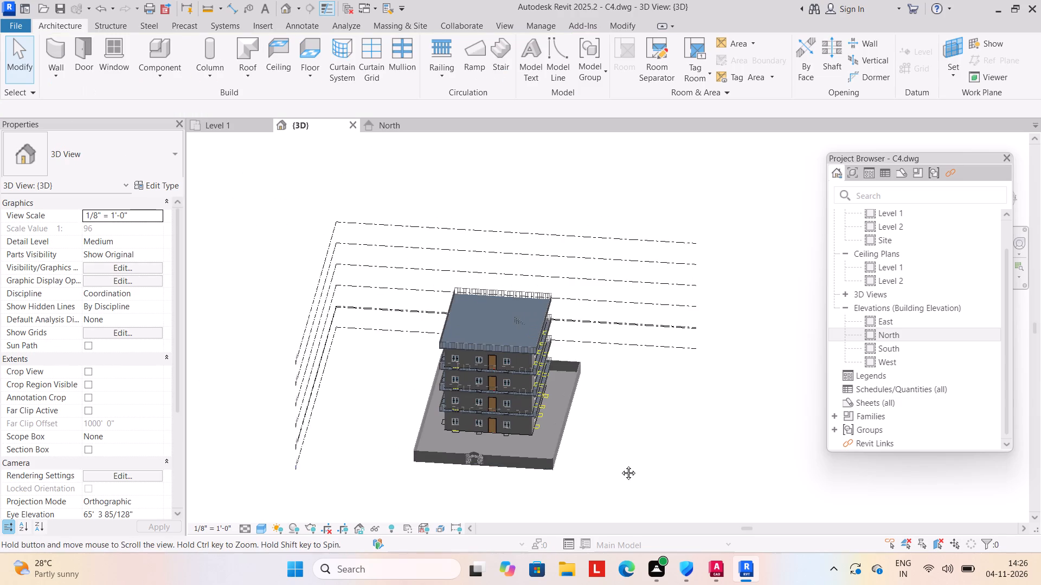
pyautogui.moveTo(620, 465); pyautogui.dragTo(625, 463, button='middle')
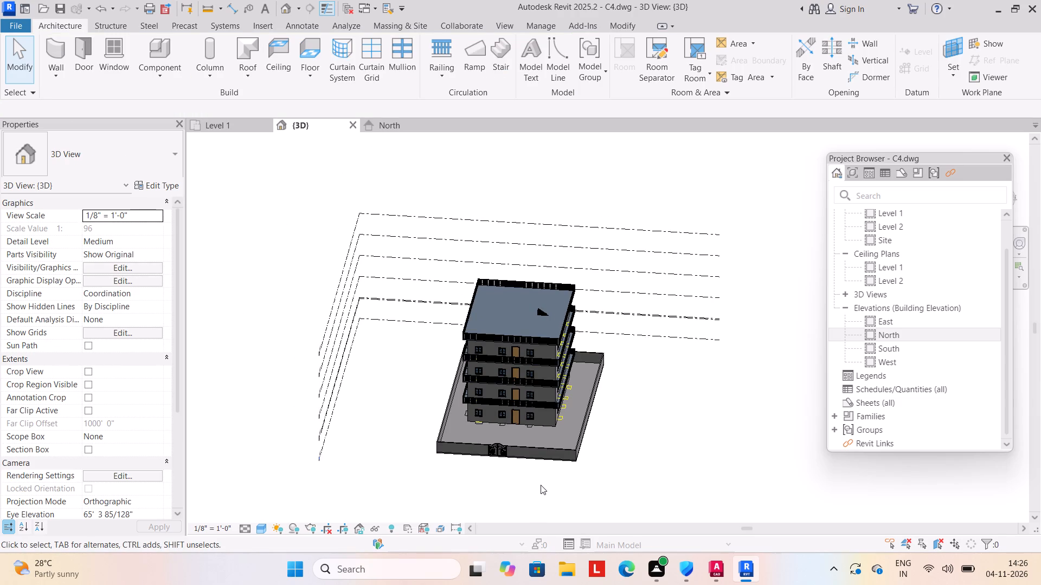
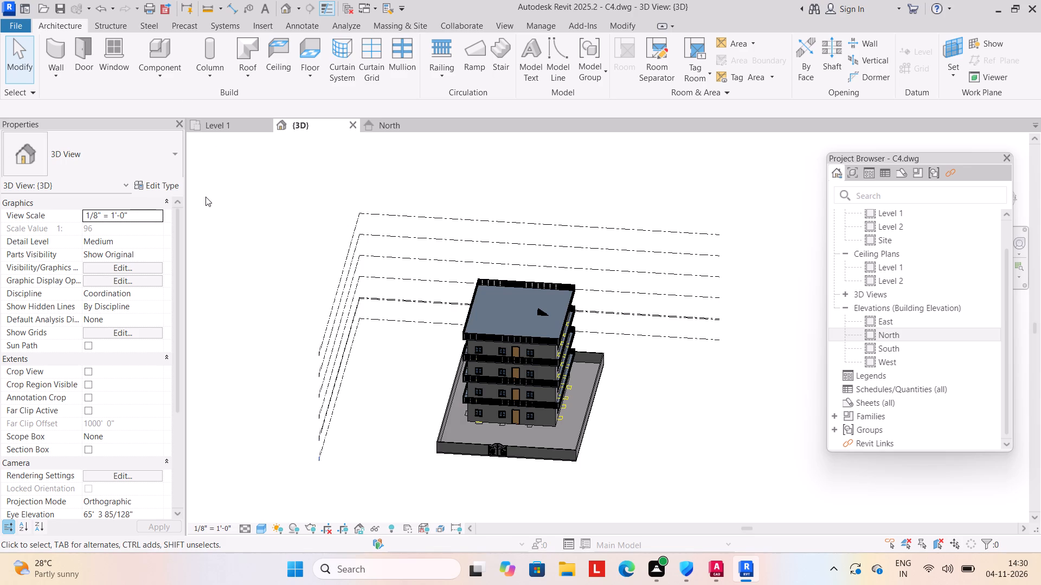
# Paint the front exterior wall faces on all four storeys with the Wood - Stained material.
pyautogui.scroll(1, 487, 48)
pyautogui.moveTo(473, 382); pyautogui.dragTo(478, 364, button='middle')
pyautogui.scroll(4, 491, 375)
pyautogui.click(624, 22)
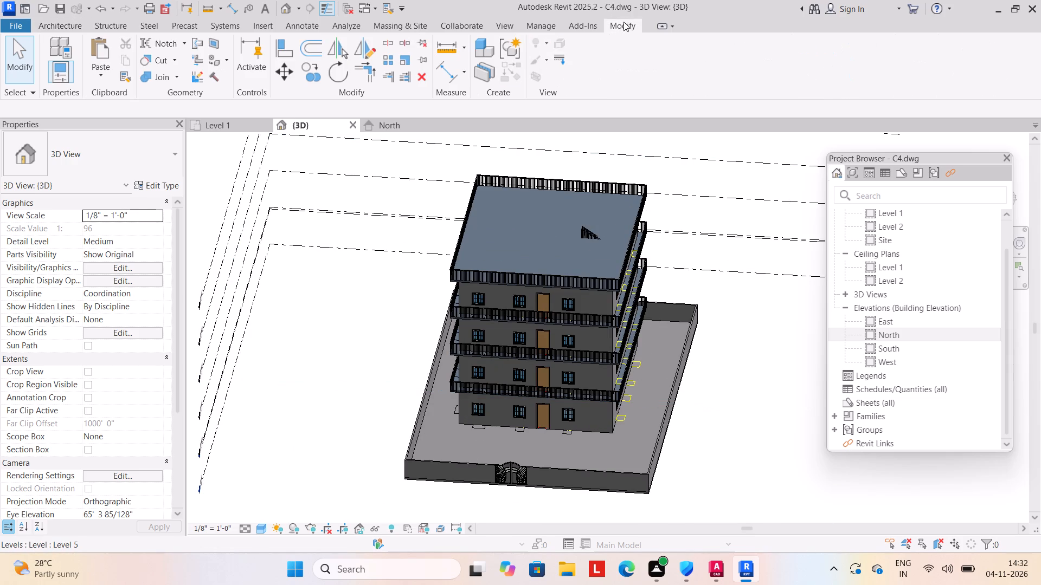
pyautogui.click(227, 64)
pyautogui.click(228, 79)
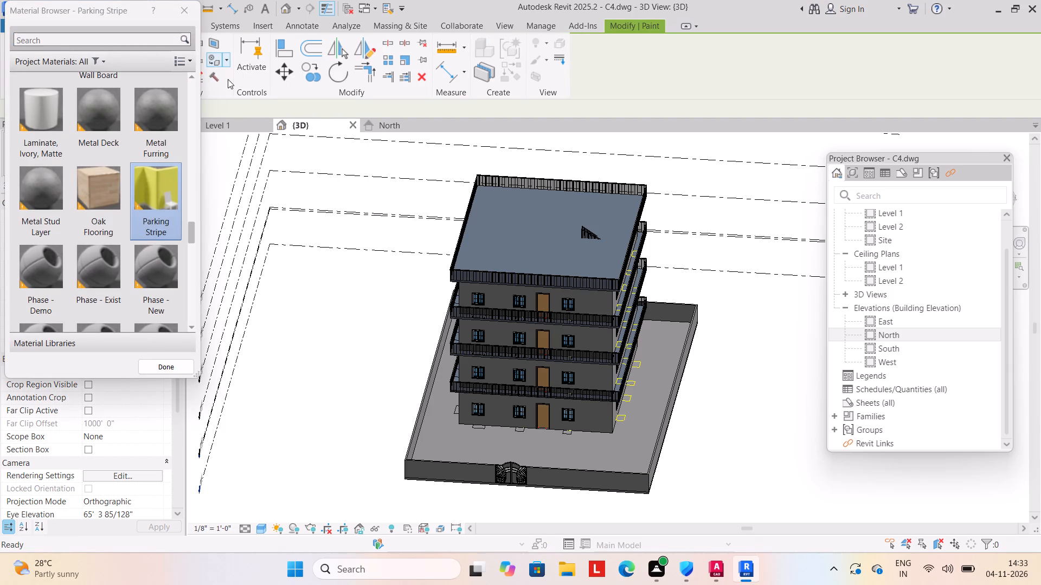
pyautogui.scroll(-5, 132, 193)
pyautogui.click(163, 199)
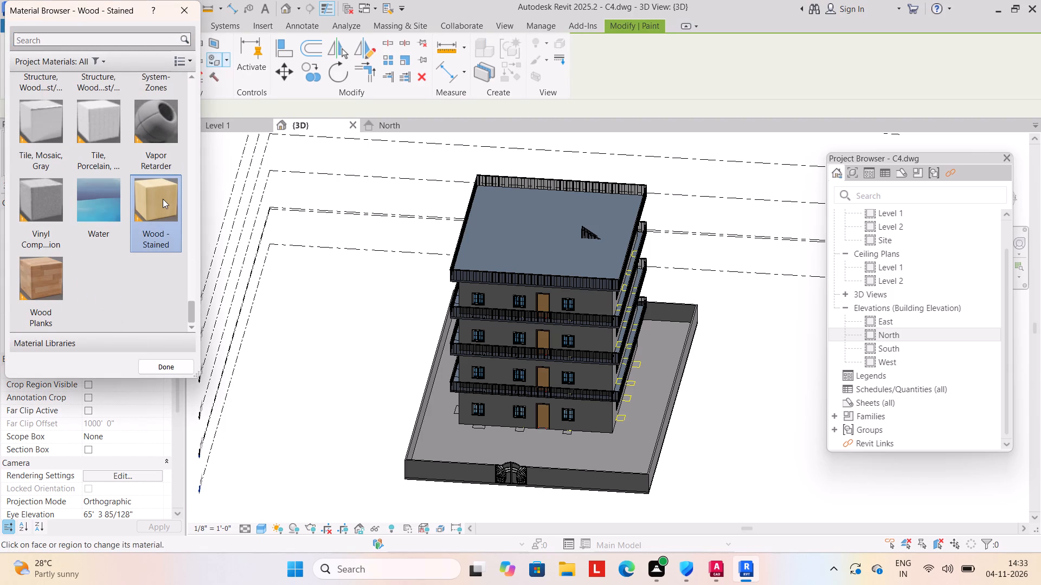
pyautogui.click(497, 407)
pyautogui.click(494, 374)
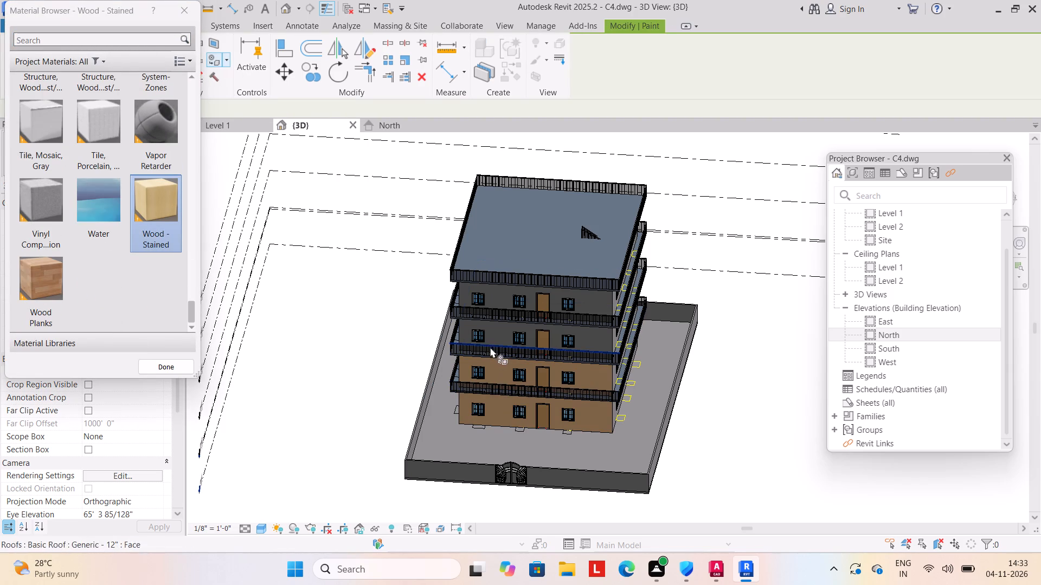
pyautogui.click(493, 339)
pyautogui.click(501, 300)
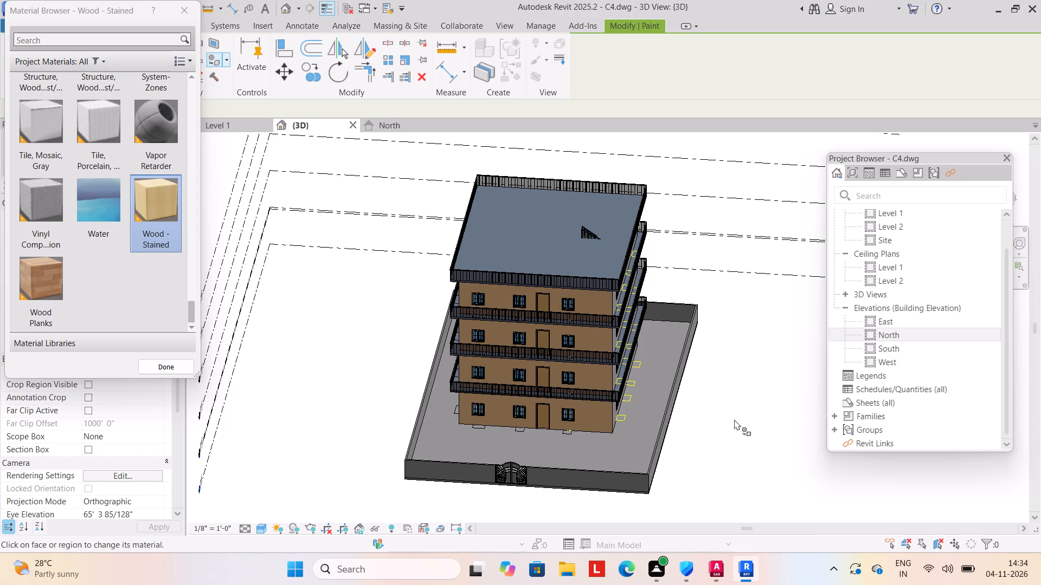
# Paint the exterior wall faces behind the railings on the side adjoining the front's last window with Wood - Stained, storey by storey.
pyautogui.scroll(-1, 586, 431)
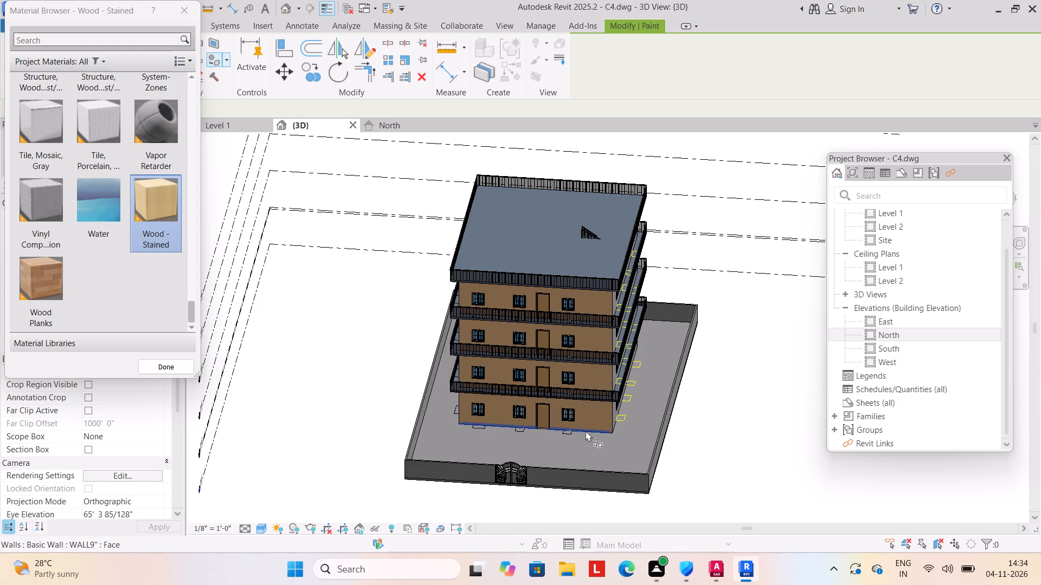
pyautogui.moveTo(586, 431); pyautogui.dragTo(585, 422, button='middle')
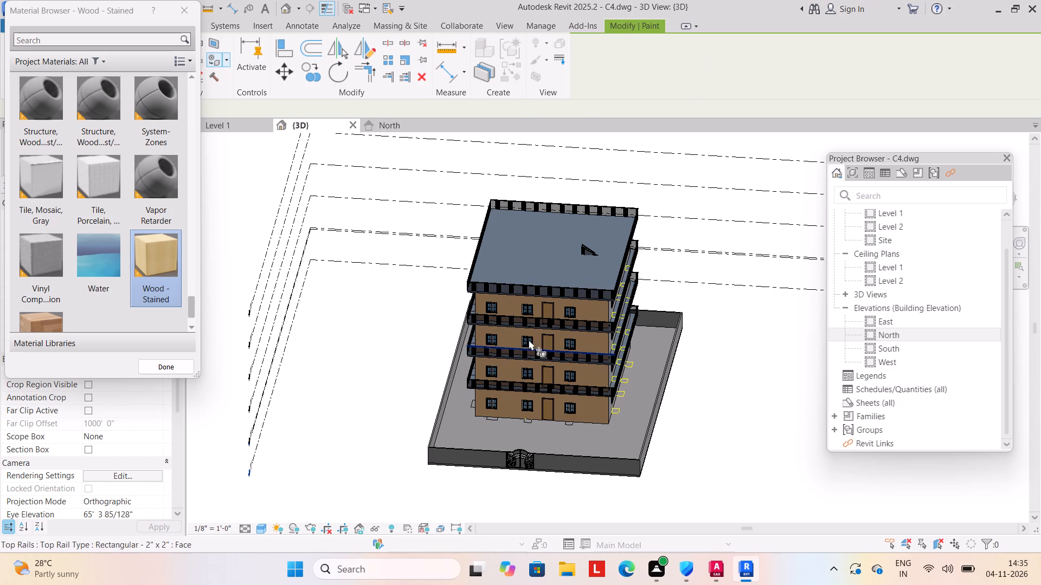
pyautogui.scroll(12, 619, 309)
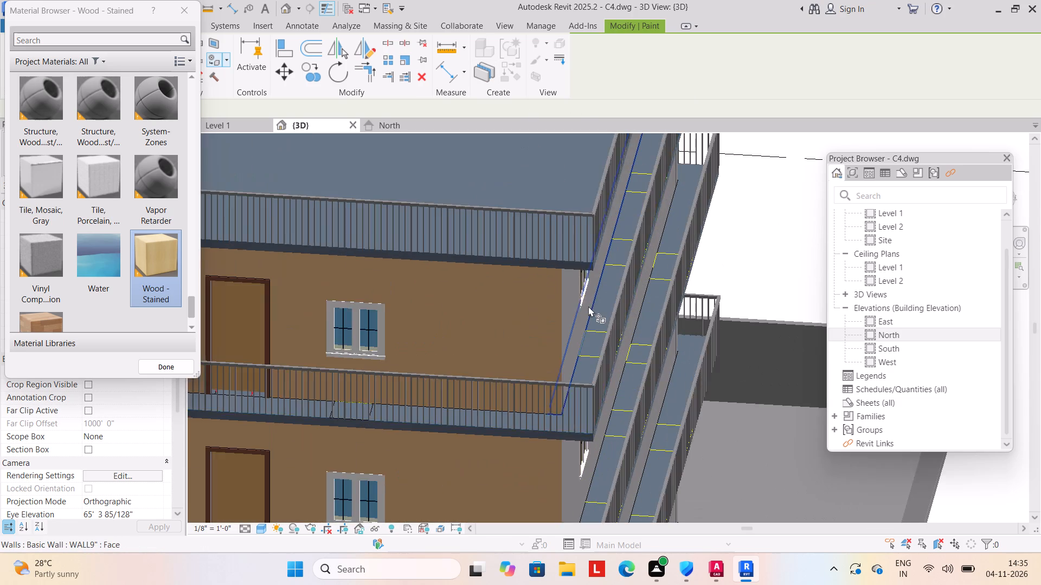
pyautogui.click(575, 311)
pyautogui.click(158, 257)
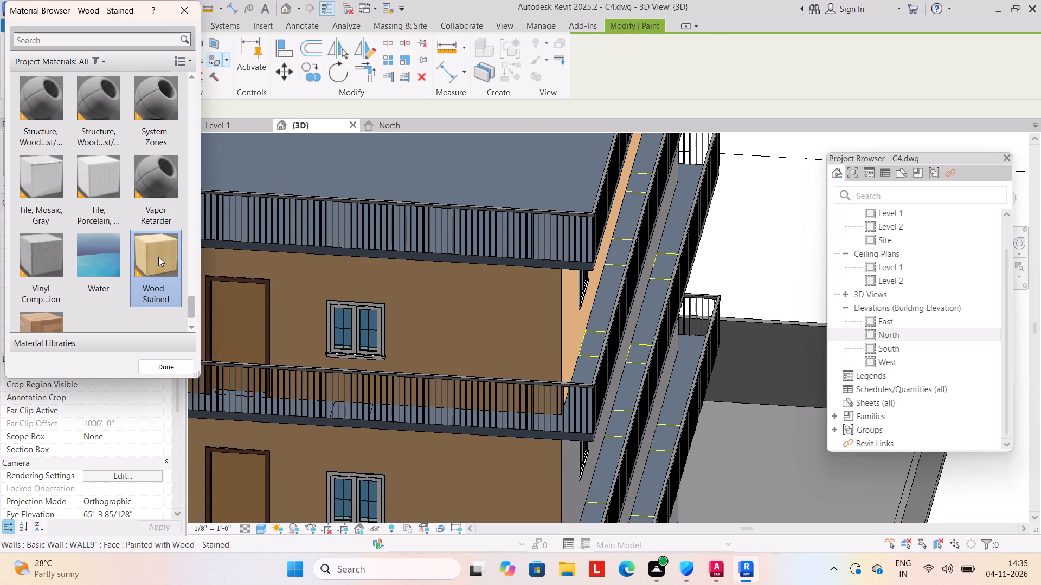
pyautogui.moveTo(595, 486); pyautogui.dragTo(555, 328, button='middle')
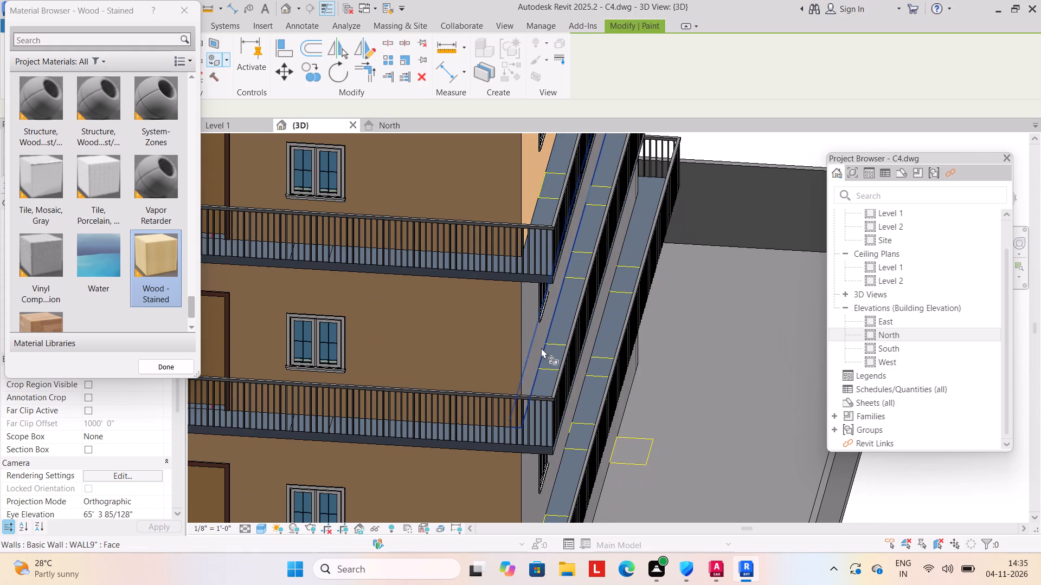
pyautogui.click(534, 352)
pyautogui.click(530, 486)
pyautogui.moveTo(533, 472); pyautogui.dragTo(546, 364, button='middle')
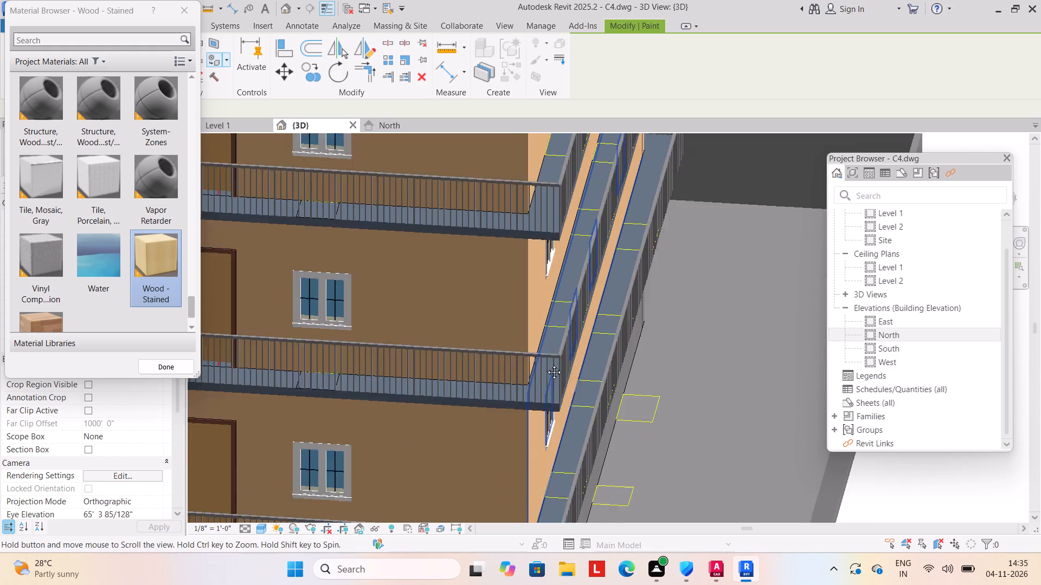
pyautogui.moveTo(546, 364); pyautogui.dragTo(552, 324, button='middle')
pyautogui.click(556, 491)
pyautogui.click(548, 491)
pyautogui.scroll(-5, 554, 484)
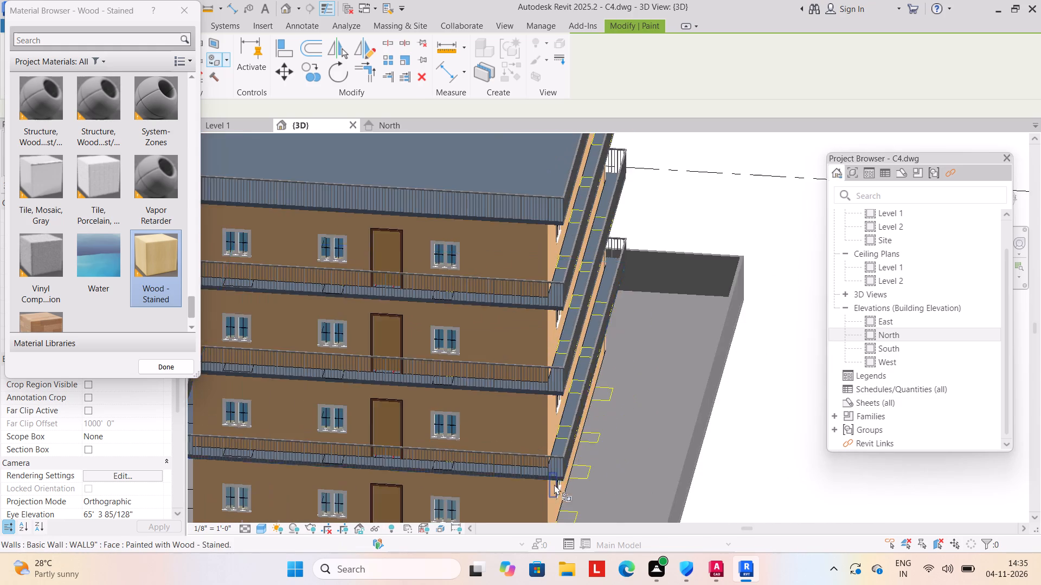
pyautogui.scroll(-4, 551, 485)
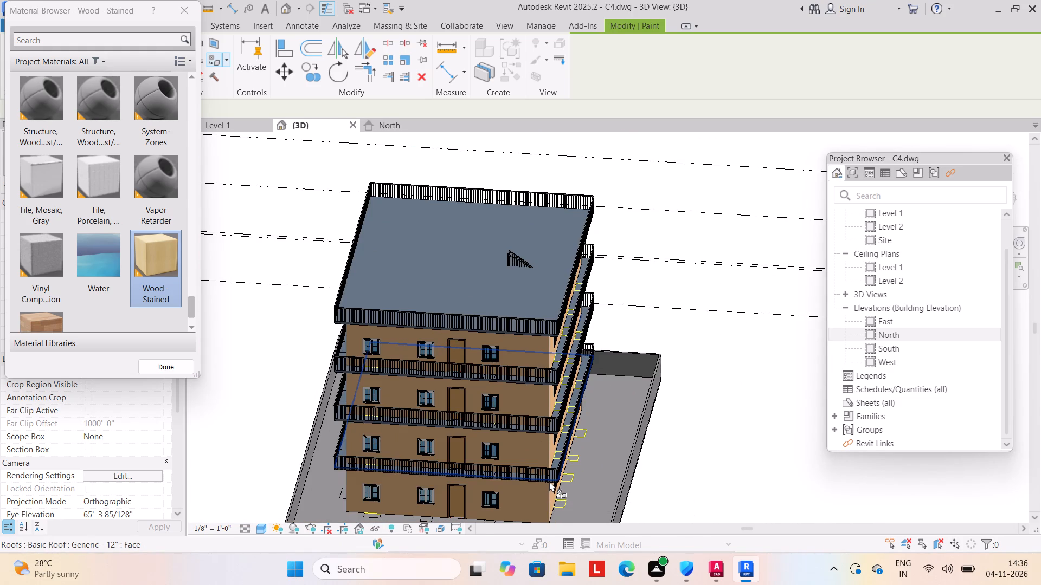
pyautogui.scroll(-2, 445, 463)
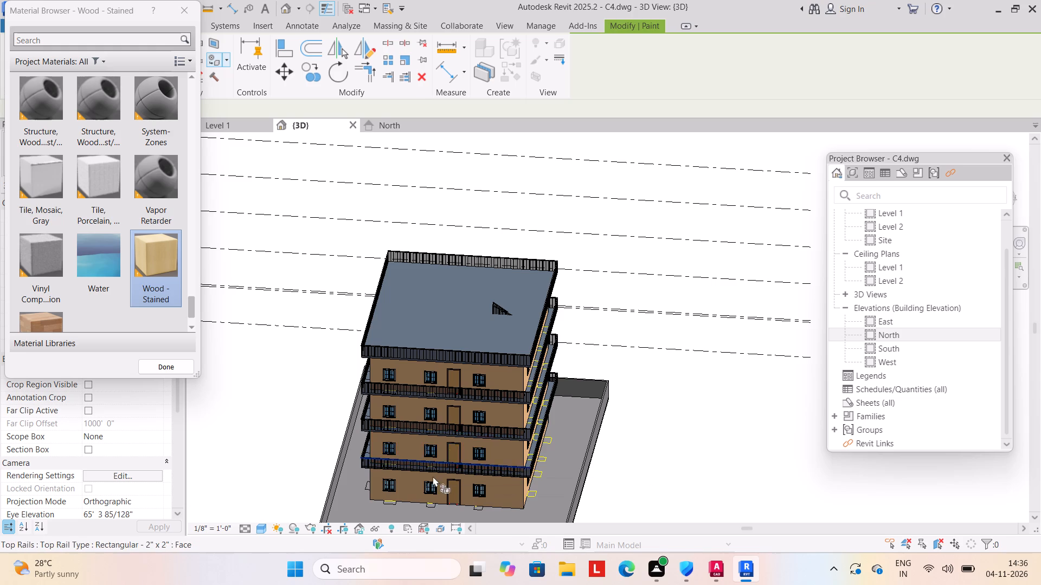
# Paint the four storeys' exterior wall faces on the opposite side of the building with Wood - Stained.
pyautogui.keyDown('shift'); pyautogui.moveTo(439, 480); pyautogui.dragTo(614, 373, button='middle'); pyautogui.keyUp('shift')
pyautogui.click(486, 437)
pyautogui.click(469, 409)
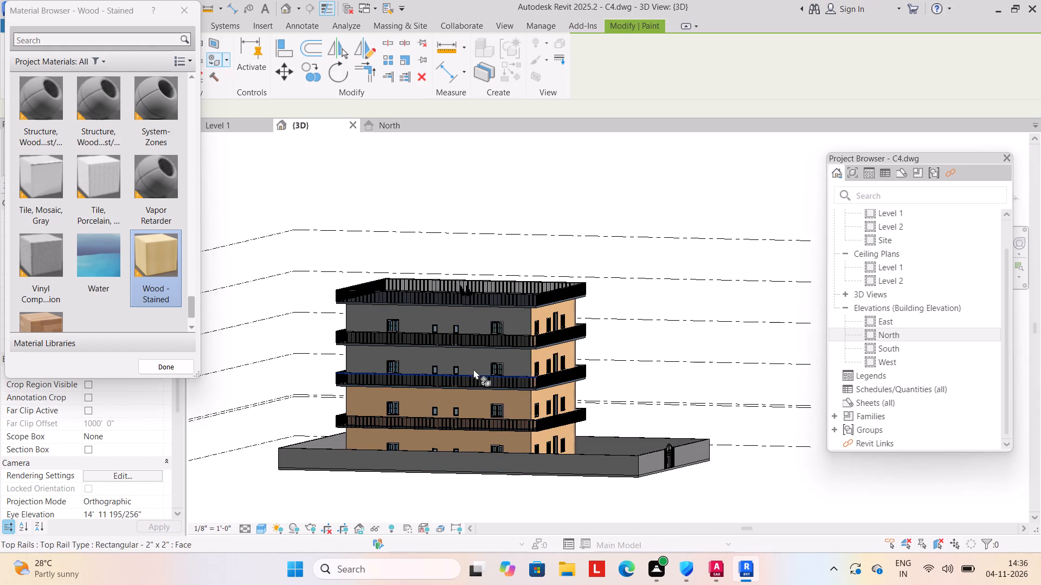
pyautogui.click(473, 369)
pyautogui.click(479, 321)
# Paint the rear exterior wall faces on all four storeys with Wood - Stained and finish painting.
pyautogui.keyDown('shift'); pyautogui.moveTo(423, 413); pyautogui.dragTo(592, 449, button='middle'); pyautogui.keyUp('shift')
pyautogui.click(451, 458)
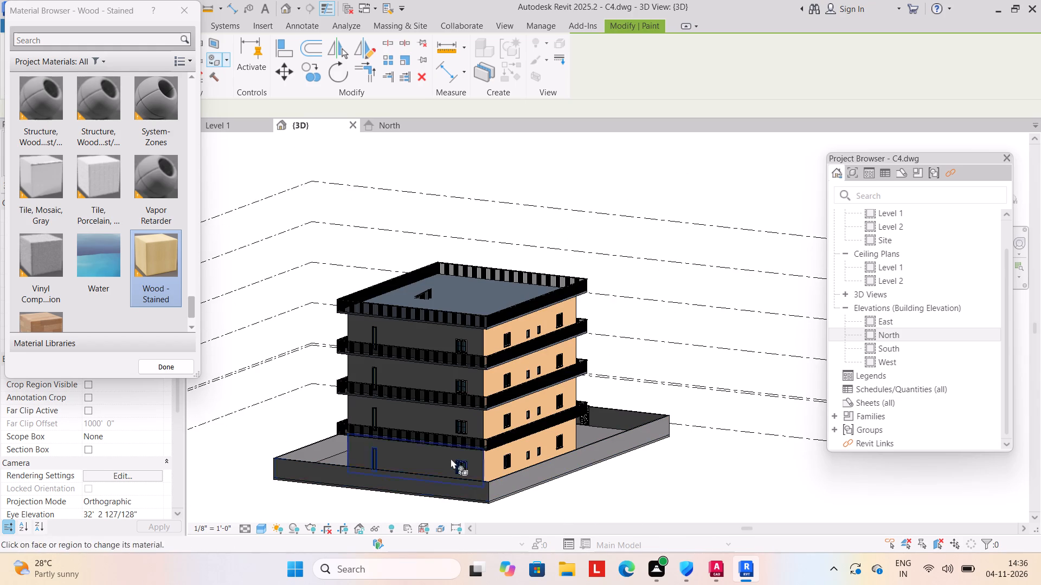
pyautogui.click(423, 415)
pyautogui.moveTo(429, 370); pyautogui.dragTo(431, 376)
pyautogui.click(448, 332)
pyautogui.keyDown('shift'); pyautogui.moveTo(383, 416); pyautogui.dragTo(419, 407, button='middle'); pyautogui.keyUp('shift')
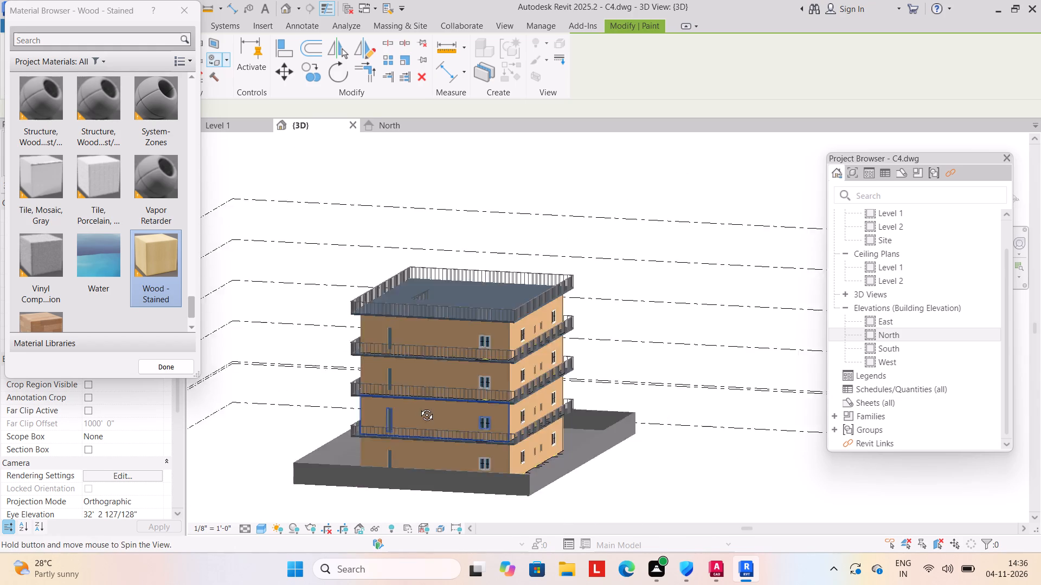
pyautogui.keyDown('shift'); pyautogui.moveTo(419, 407); pyautogui.dragTo(439, 403, button='middle'); pyautogui.keyUp('shift')
pyautogui.press('Escape')
pyautogui.press('Escape')
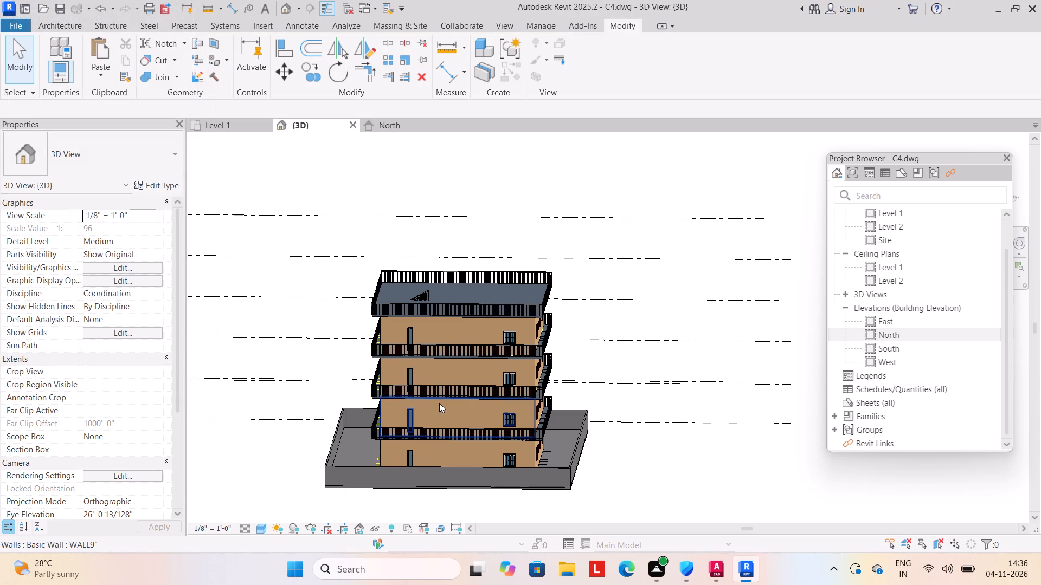
# Try Fixed 24" x 48", 36" x 48" and 36" x 72" on the rear wall's four tall windows, settling on Fixed 16" x 24".
pyautogui.scroll(4, 406, 455)
pyautogui.click(410, 459)
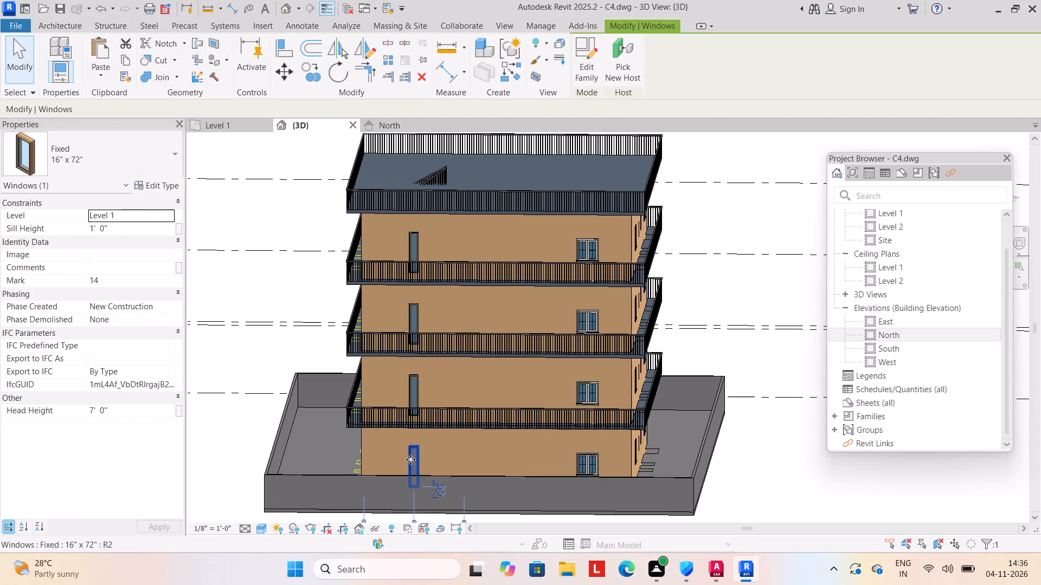
pyautogui.keyDown('ctrl'); pyautogui.click(416, 392); pyautogui.keyUp('ctrl')
pyautogui.keyDown('ctrl'); pyautogui.click(419, 313); pyautogui.keyUp('ctrl')
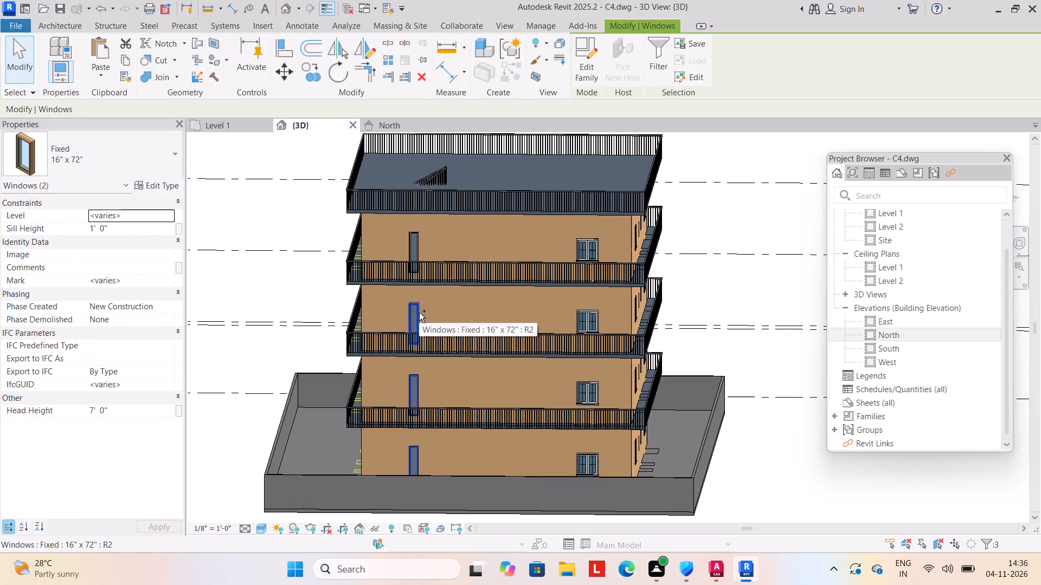
pyautogui.keyDown('ctrl'); pyautogui.click(419, 248); pyautogui.keyUp('ctrl')
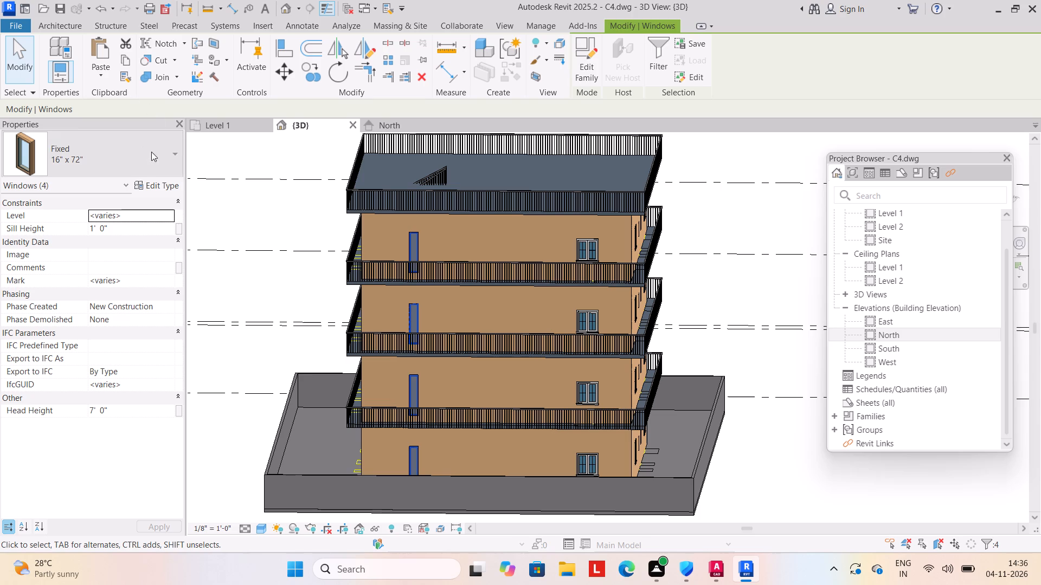
pyautogui.click(178, 151)
pyautogui.click(99, 238)
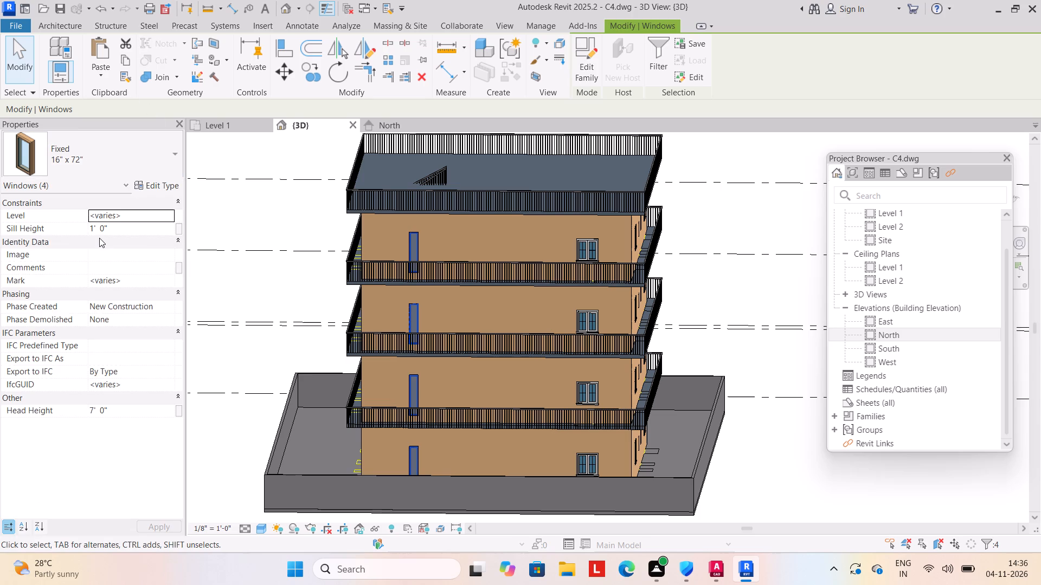
pyautogui.click(172, 152)
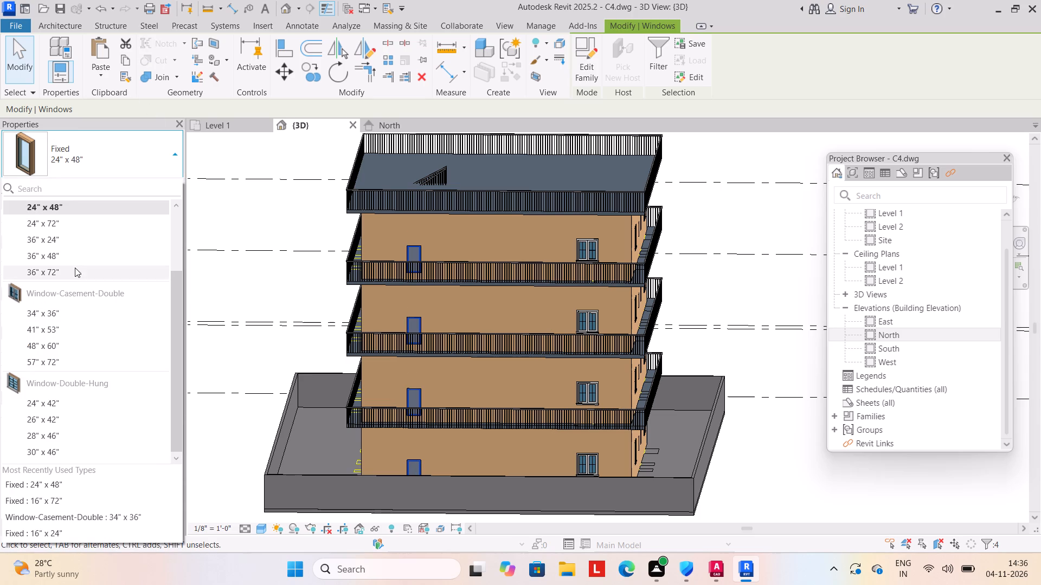
pyautogui.click(74, 259)
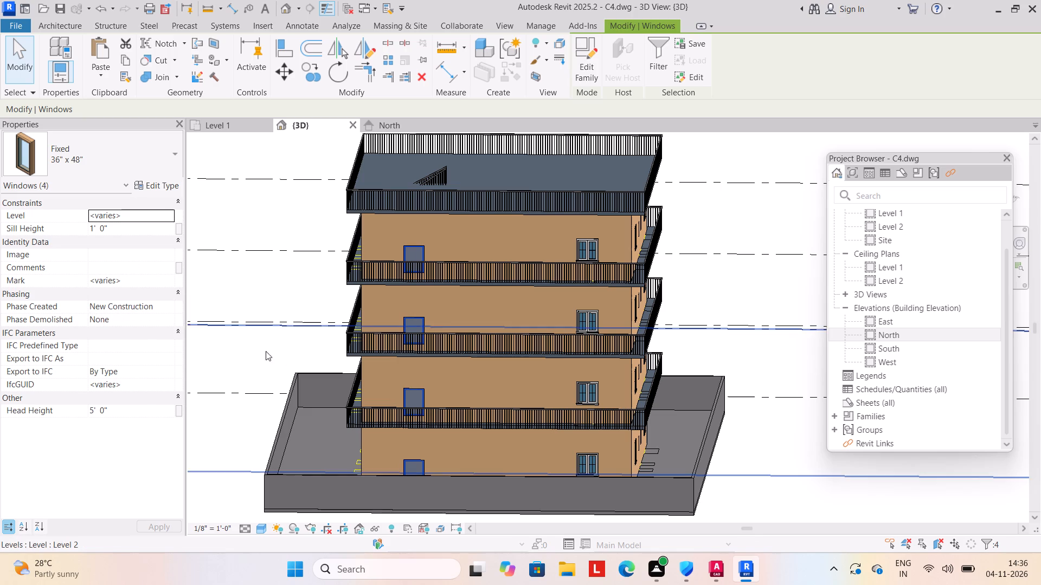
pyautogui.click(176, 155)
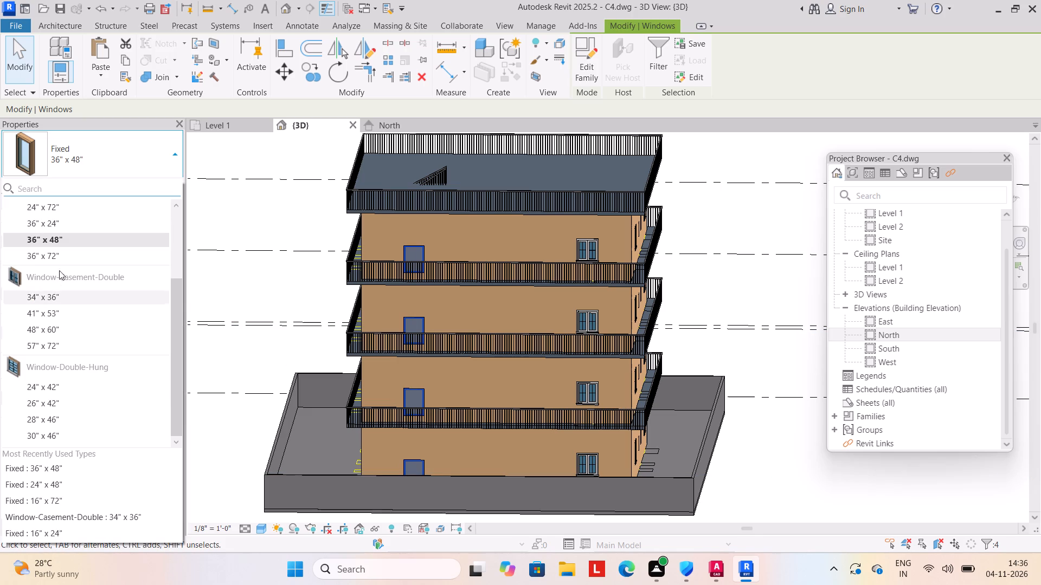
pyautogui.click(61, 255)
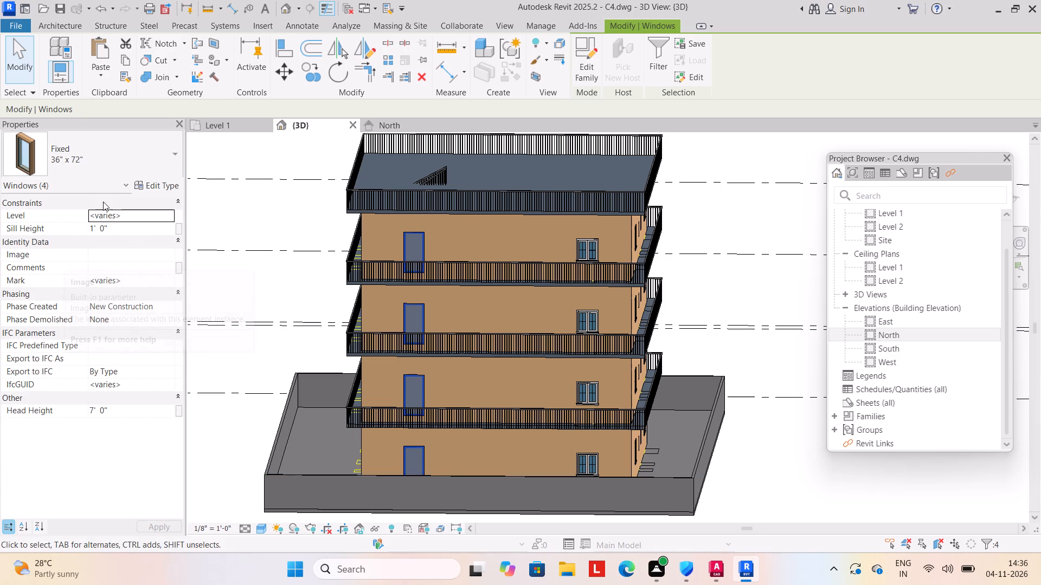
pyautogui.click(177, 153)
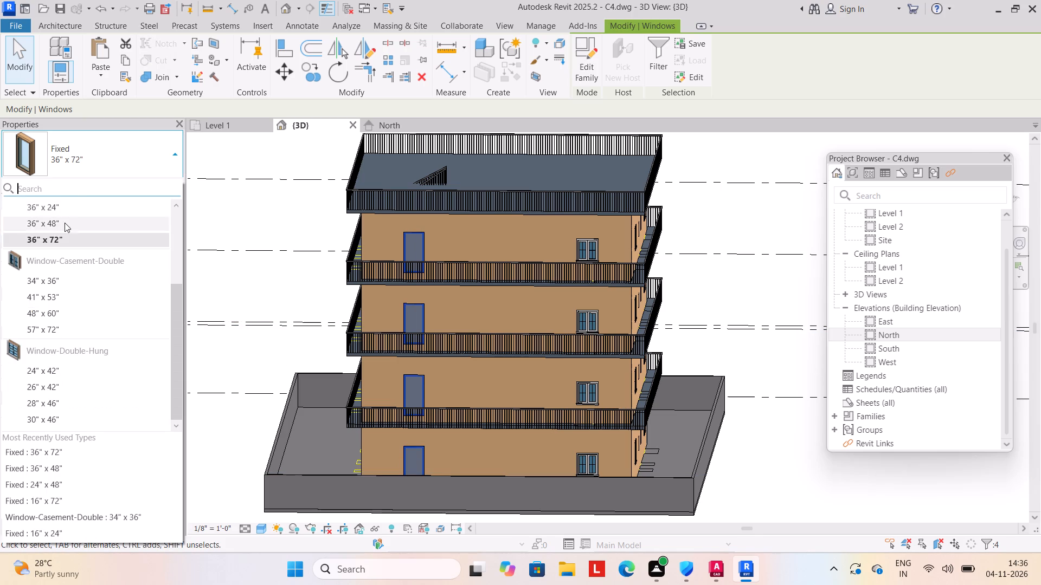
pyautogui.scroll(4, 65, 227)
pyautogui.click(70, 231)
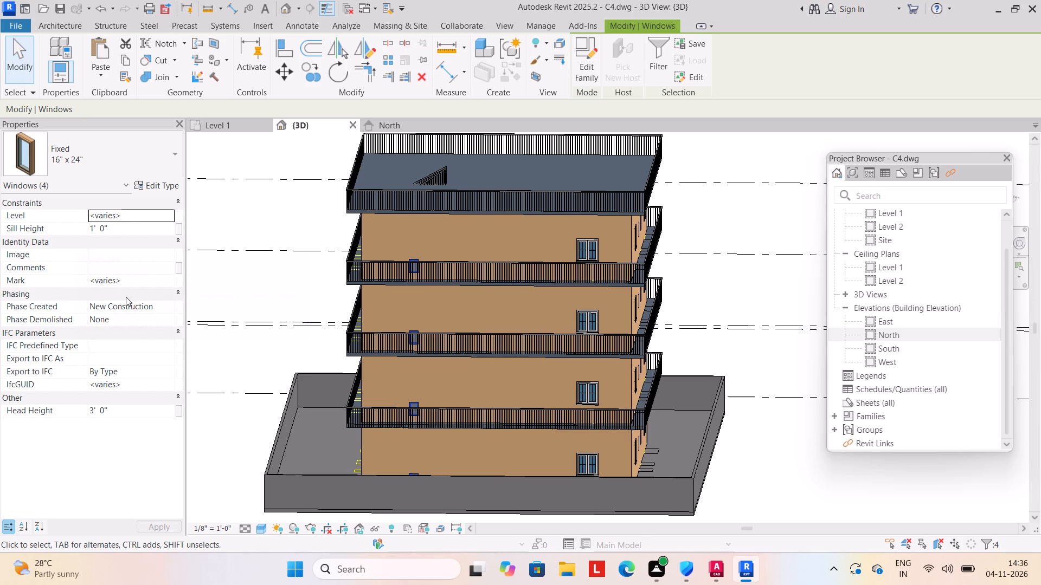
pyautogui.press('Escape')
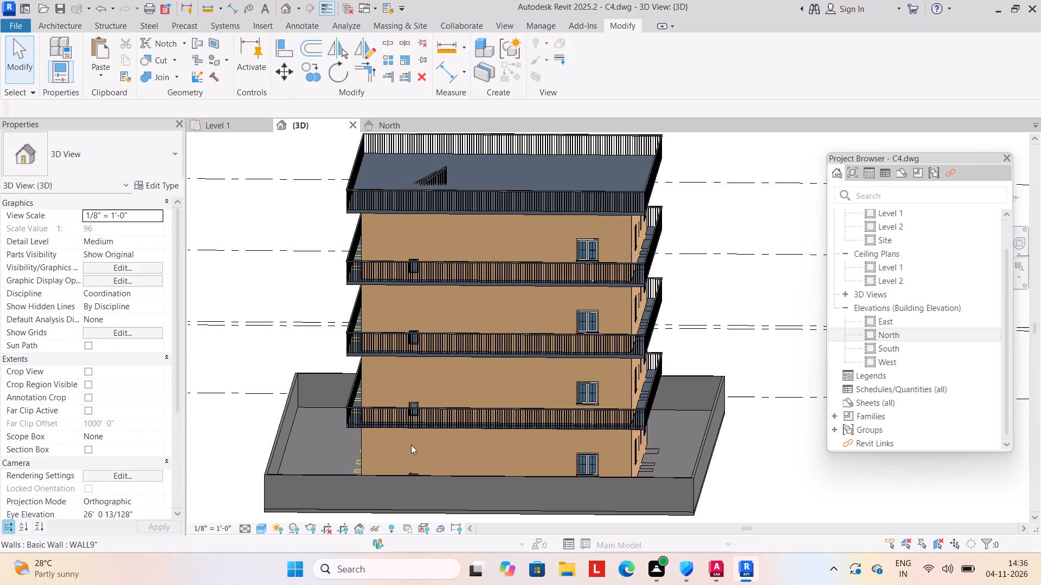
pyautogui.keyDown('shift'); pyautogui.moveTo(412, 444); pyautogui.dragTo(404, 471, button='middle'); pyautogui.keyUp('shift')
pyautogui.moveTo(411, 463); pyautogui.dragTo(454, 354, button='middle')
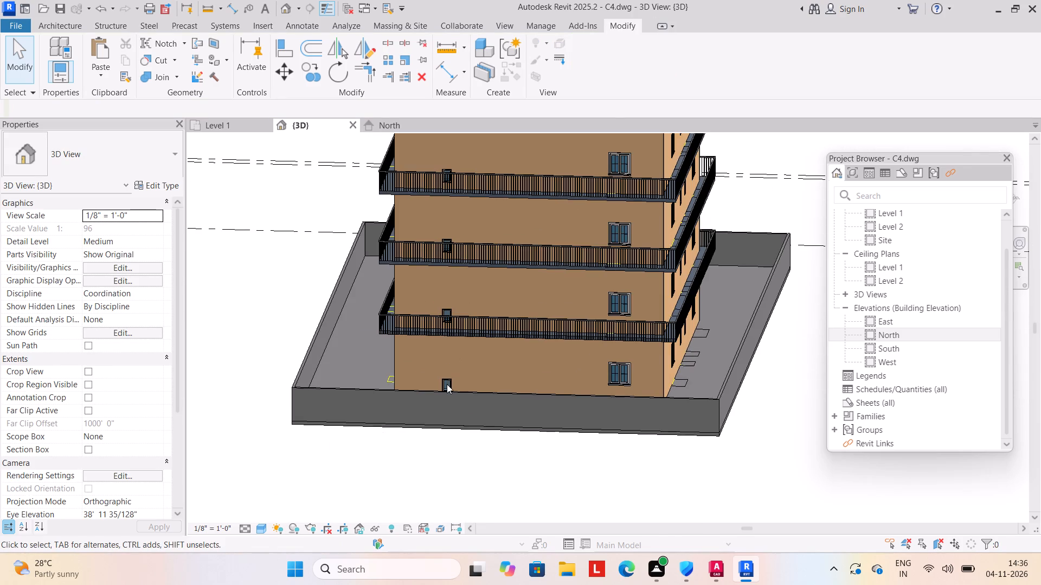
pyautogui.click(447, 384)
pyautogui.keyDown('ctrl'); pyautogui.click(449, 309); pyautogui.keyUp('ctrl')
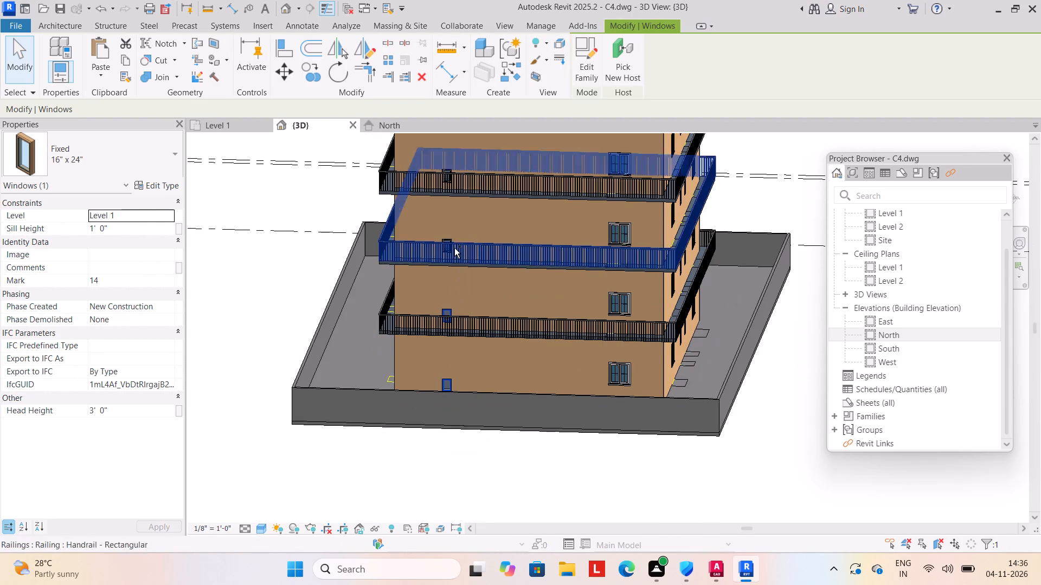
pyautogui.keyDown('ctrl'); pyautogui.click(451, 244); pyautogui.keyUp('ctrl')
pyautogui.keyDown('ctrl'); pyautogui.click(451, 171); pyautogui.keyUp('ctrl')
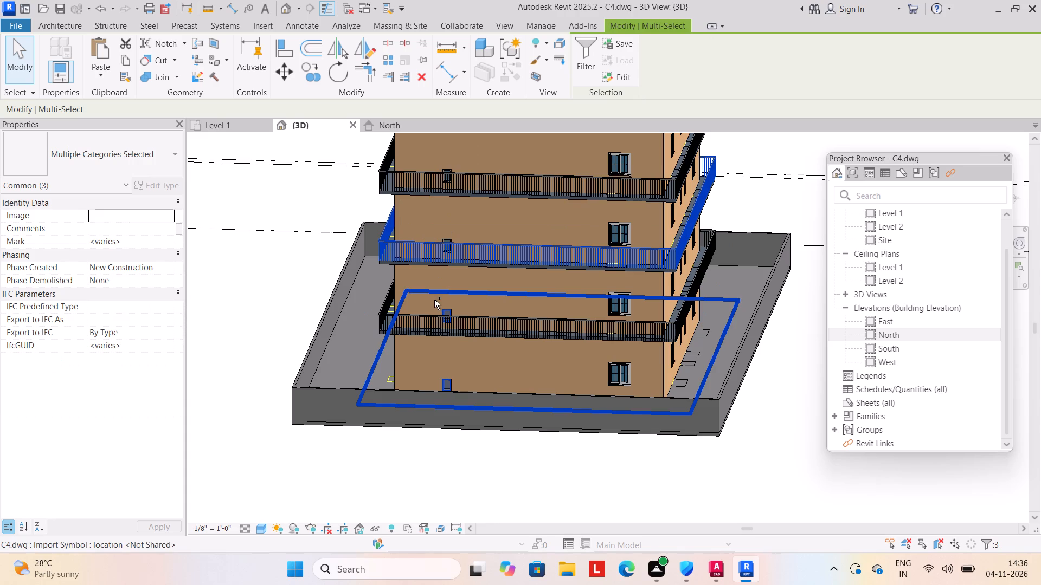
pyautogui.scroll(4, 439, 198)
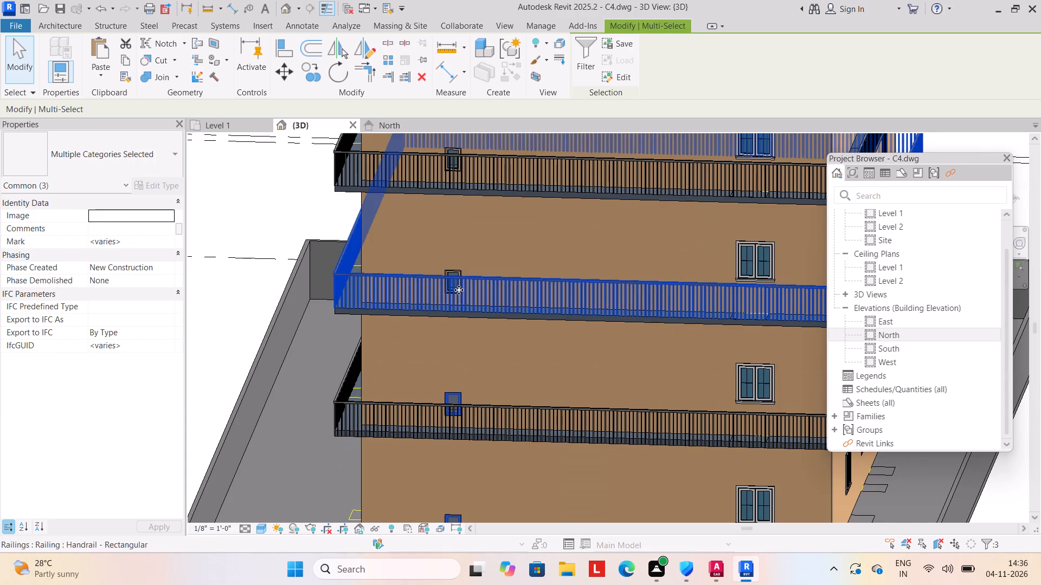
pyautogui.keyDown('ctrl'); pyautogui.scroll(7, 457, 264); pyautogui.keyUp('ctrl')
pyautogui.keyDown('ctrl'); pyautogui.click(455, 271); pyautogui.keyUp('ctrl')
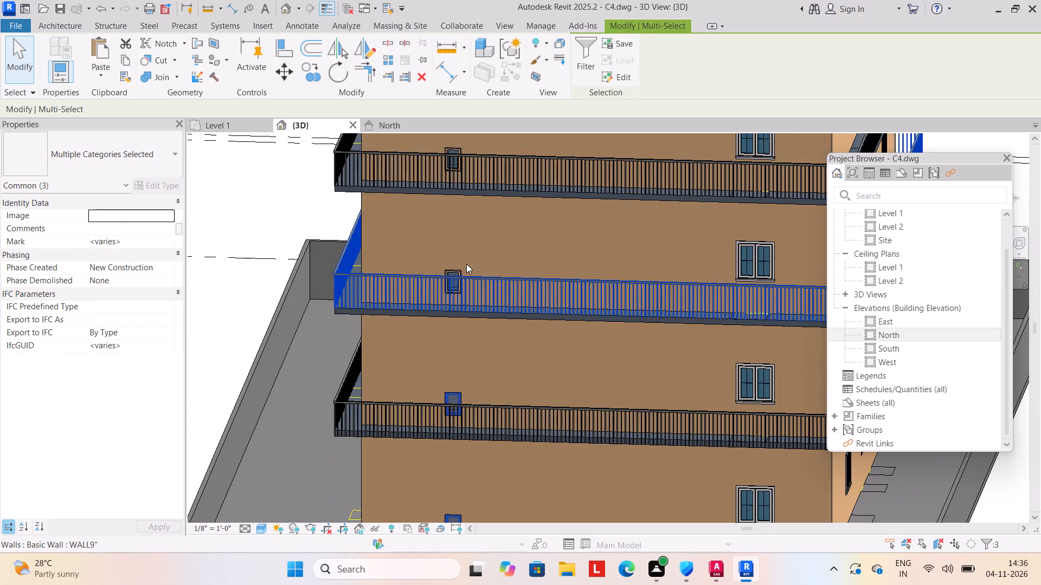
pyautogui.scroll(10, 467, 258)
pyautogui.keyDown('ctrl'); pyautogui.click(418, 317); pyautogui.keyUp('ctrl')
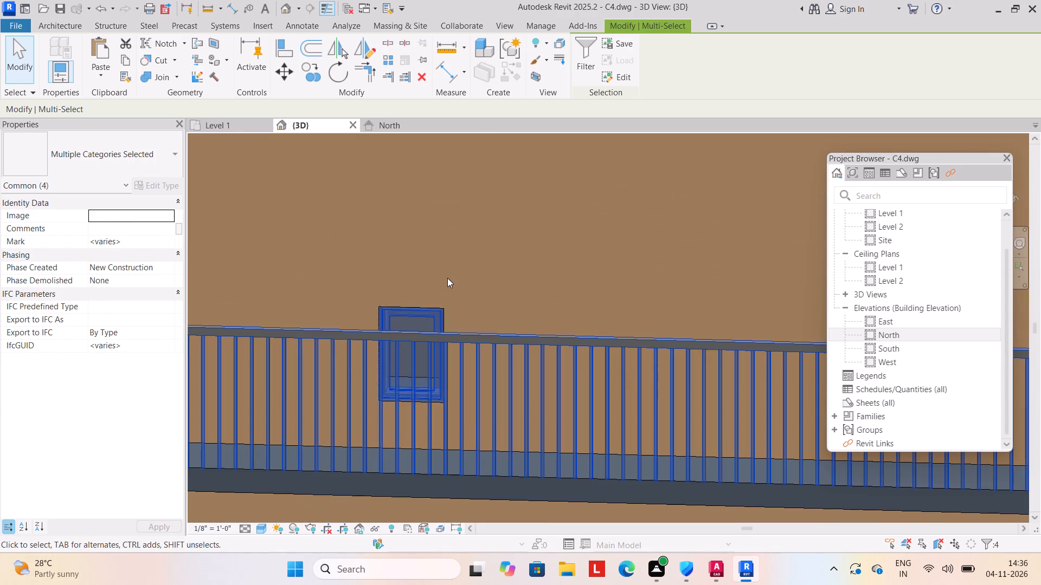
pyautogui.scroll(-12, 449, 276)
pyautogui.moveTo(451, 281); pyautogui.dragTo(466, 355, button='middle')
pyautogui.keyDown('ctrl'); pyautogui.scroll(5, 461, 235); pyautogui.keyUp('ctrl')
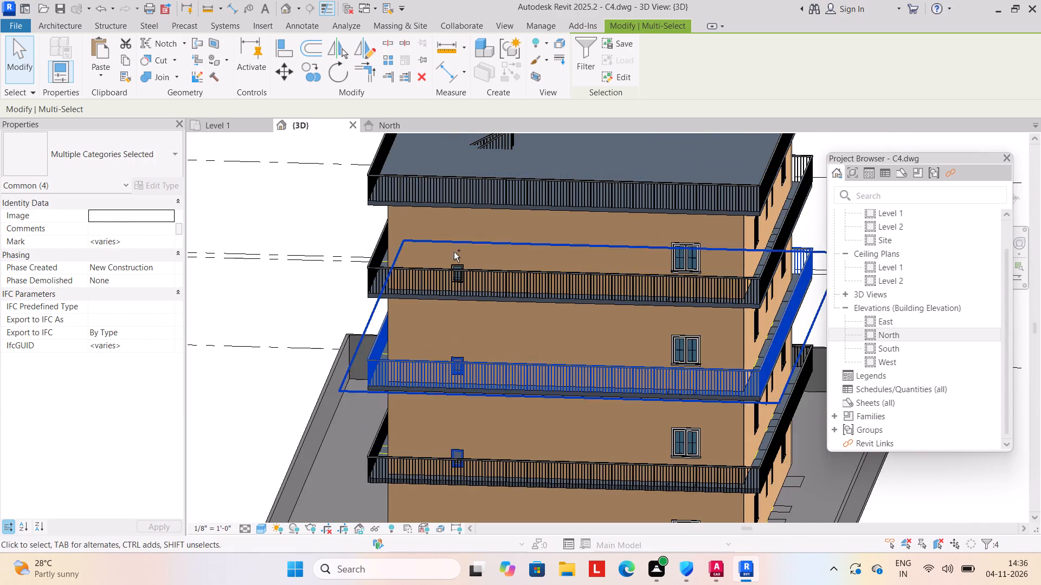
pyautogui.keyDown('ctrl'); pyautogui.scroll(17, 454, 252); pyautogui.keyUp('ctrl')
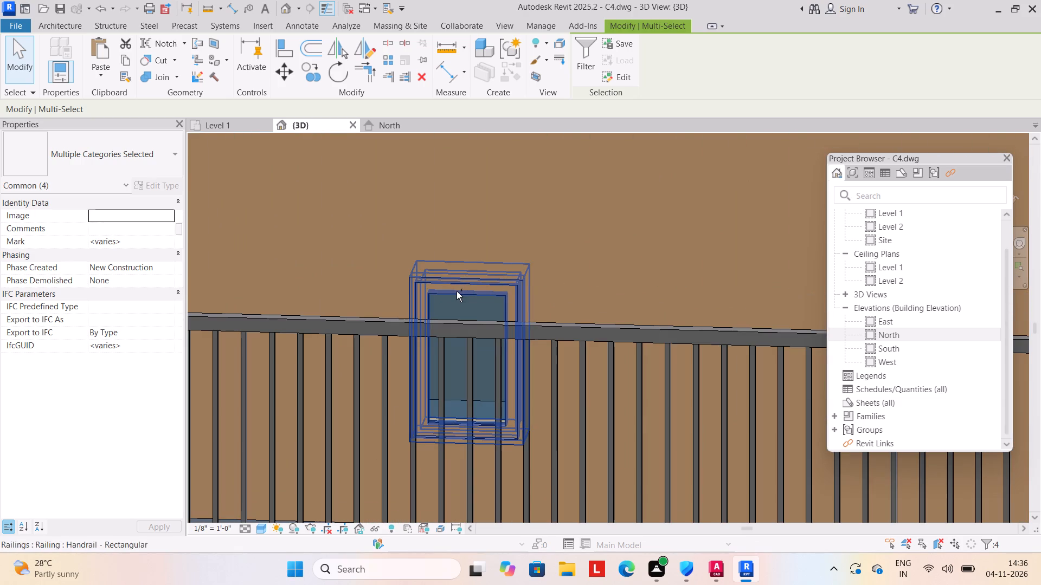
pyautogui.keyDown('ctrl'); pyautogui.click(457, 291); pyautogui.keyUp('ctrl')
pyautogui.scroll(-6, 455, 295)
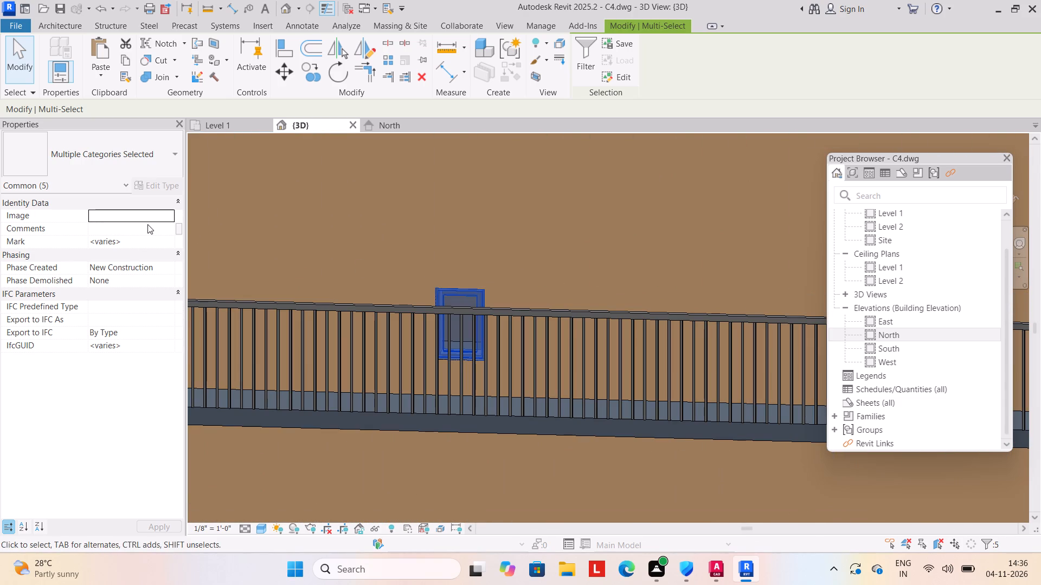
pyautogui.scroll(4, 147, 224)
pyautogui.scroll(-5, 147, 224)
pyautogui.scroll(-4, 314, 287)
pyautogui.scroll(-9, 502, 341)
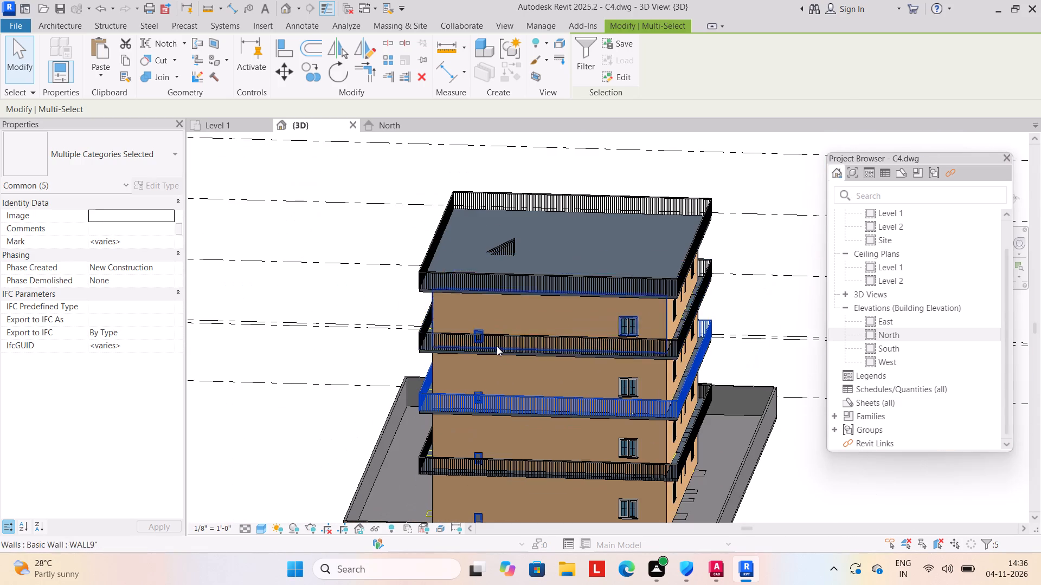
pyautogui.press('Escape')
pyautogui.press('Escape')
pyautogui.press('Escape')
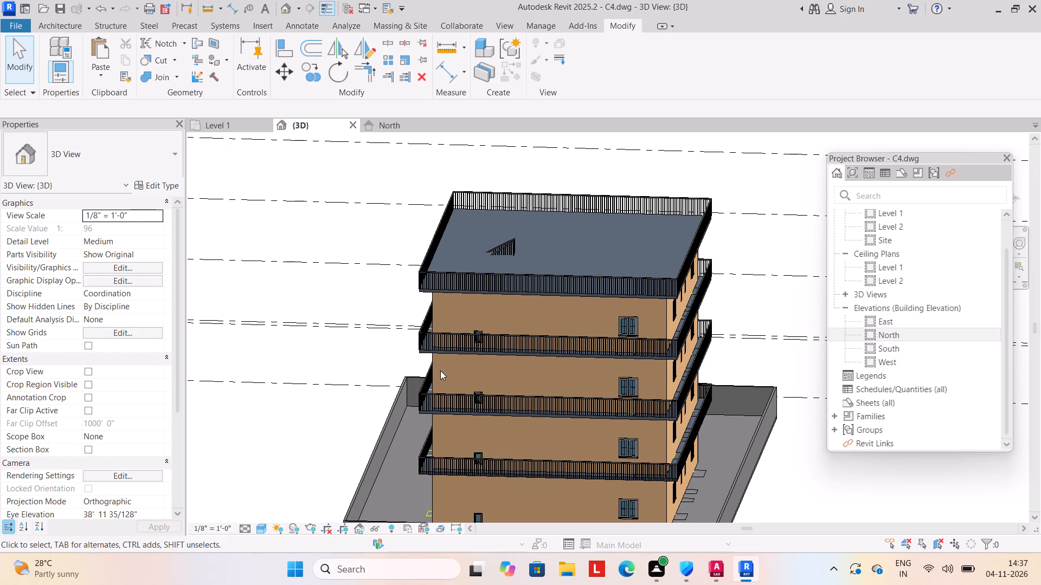
# Set the sill height of the rear wall's small Fixed 16" x 24" windows on Level 1 and Level 3 to 7'.
pyautogui.moveTo(430, 419); pyautogui.dragTo(452, 334, button='middle')
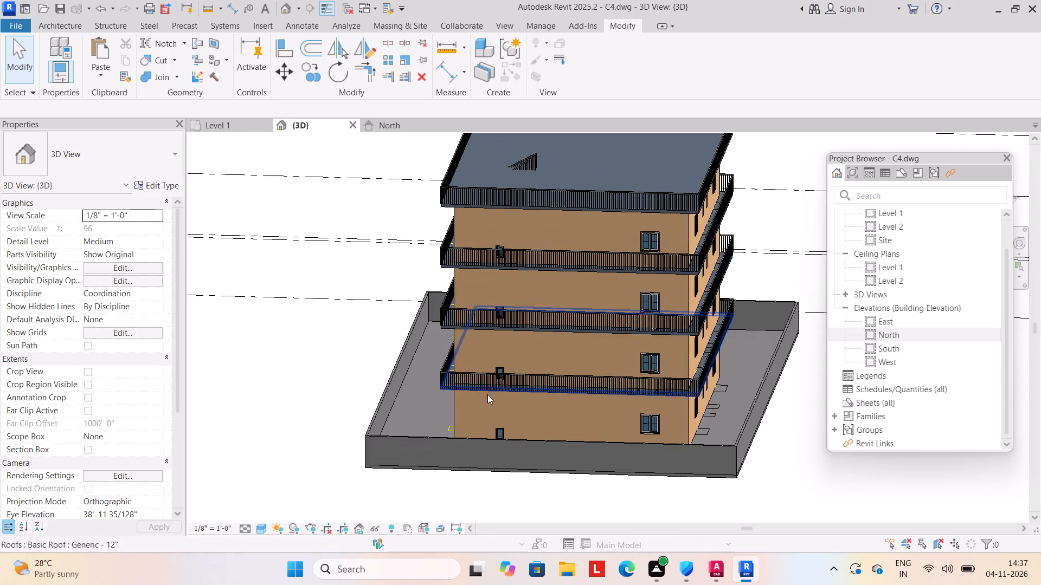
pyautogui.click(506, 431)
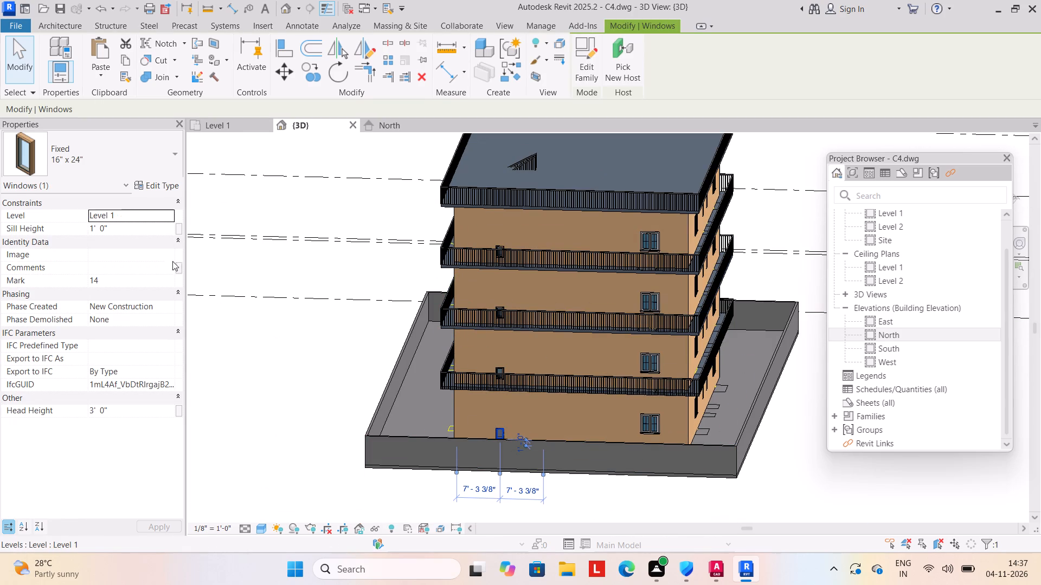
pyautogui.click(141, 229)
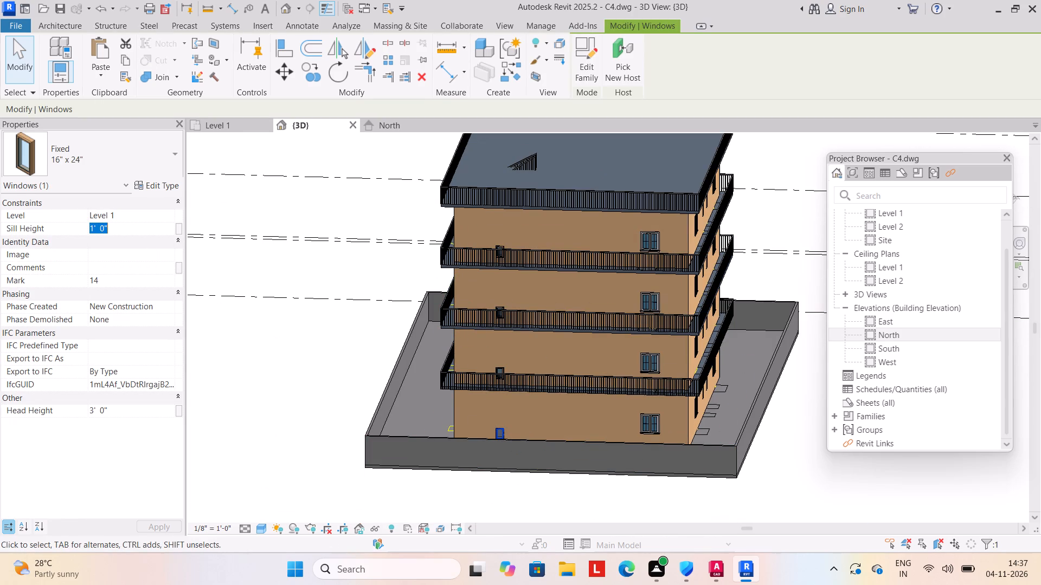
pyautogui.write("7'")
pyautogui.press('Return')
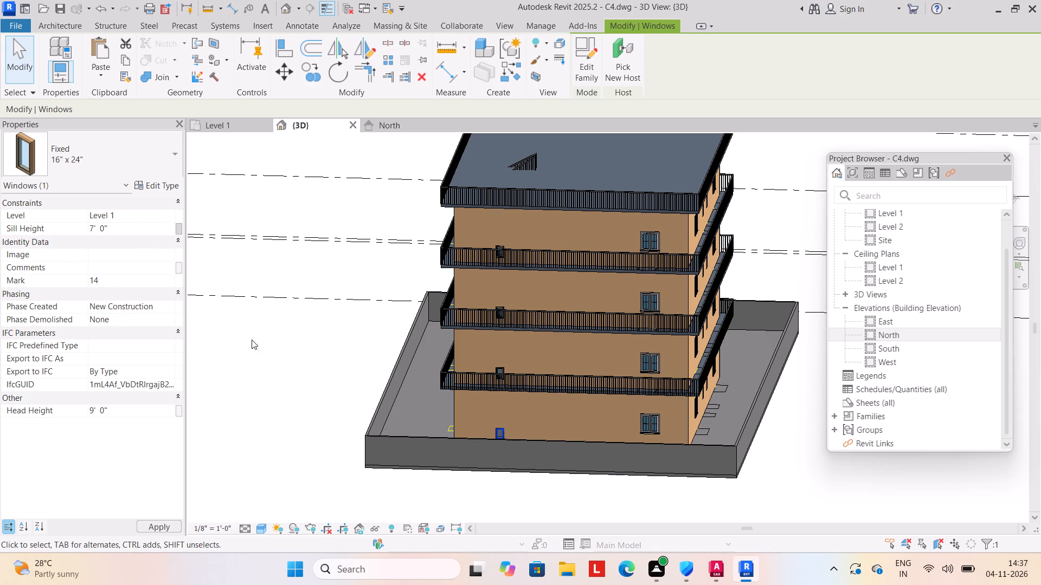
pyautogui.scroll(9, 490, 365)
pyautogui.click(519, 373)
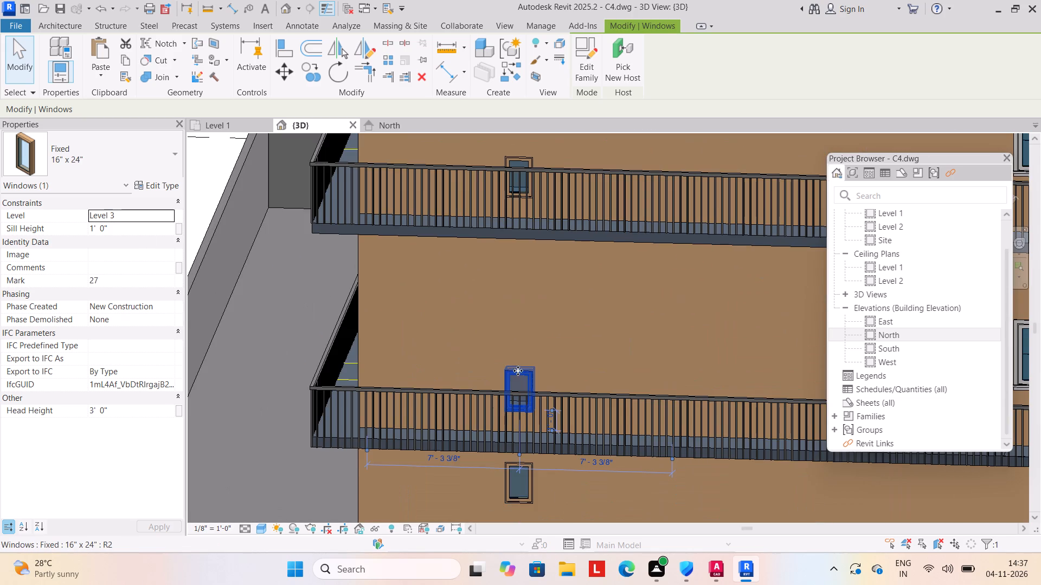
pyautogui.click(141, 216)
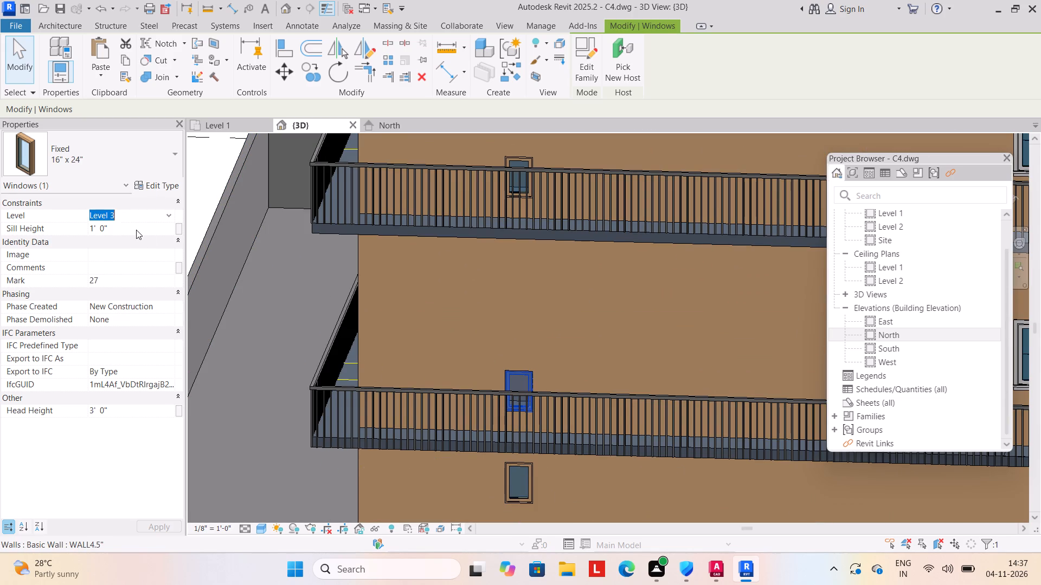
pyautogui.click(136, 230)
pyautogui.write("7'")
pyautogui.press('Return')
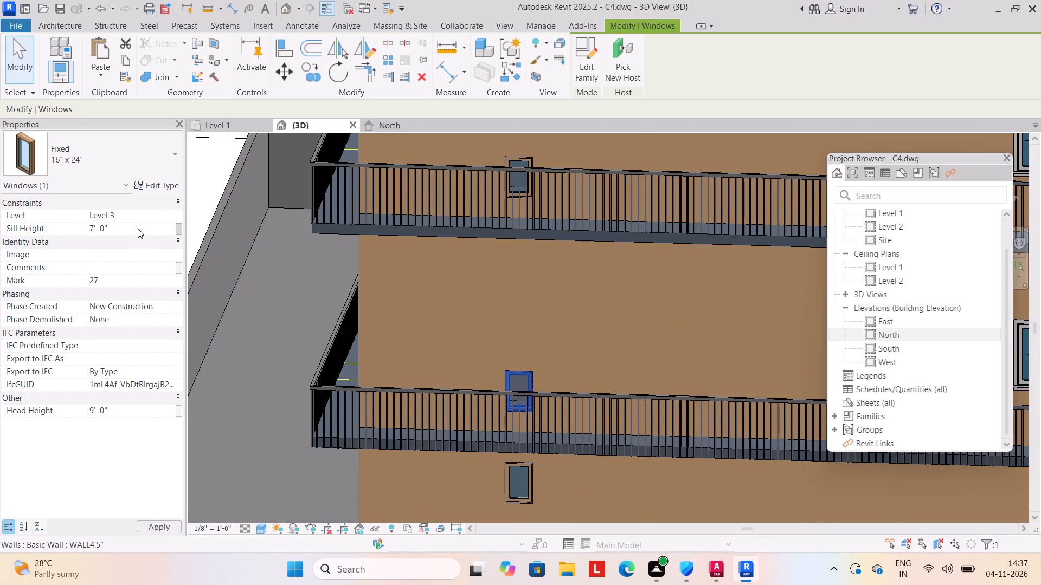
# Set the sill height of the rear wall's small Fixed 16" x 24" windows on Level 4 and Level 5 to 7'.
pyautogui.moveTo(455, 295); pyautogui.dragTo(465, 399, button='middle')
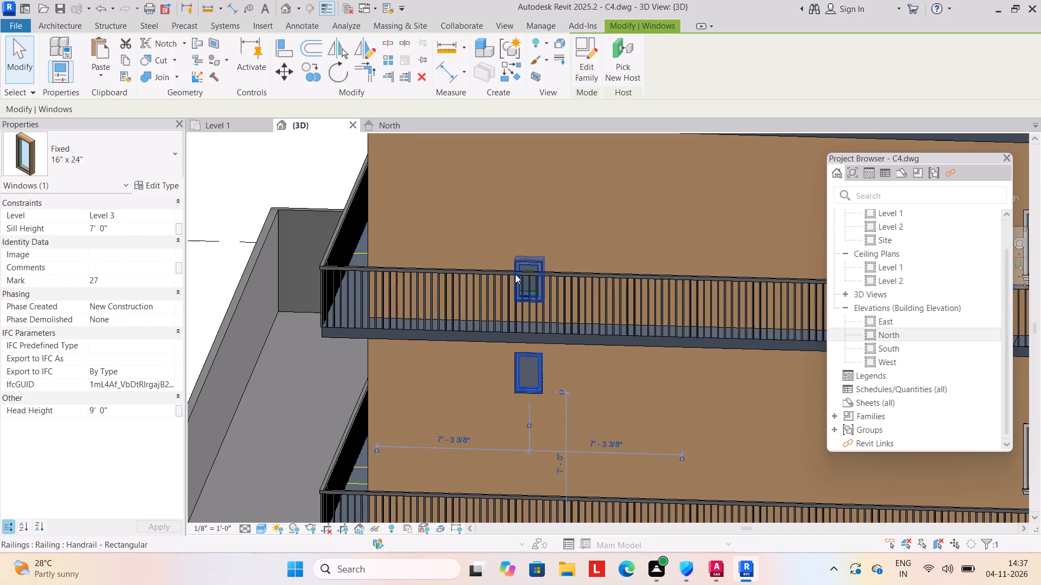
pyautogui.click(525, 262)
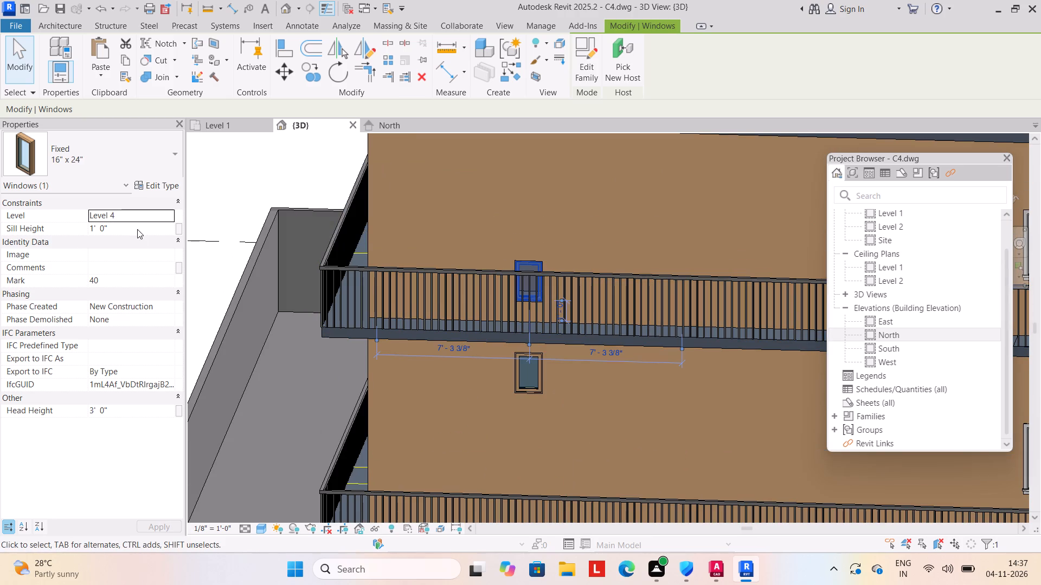
pyautogui.click(137, 229)
pyautogui.press('4')
pyautogui.press('BackSpace')
pyautogui.write("7'")
pyautogui.press('Return')
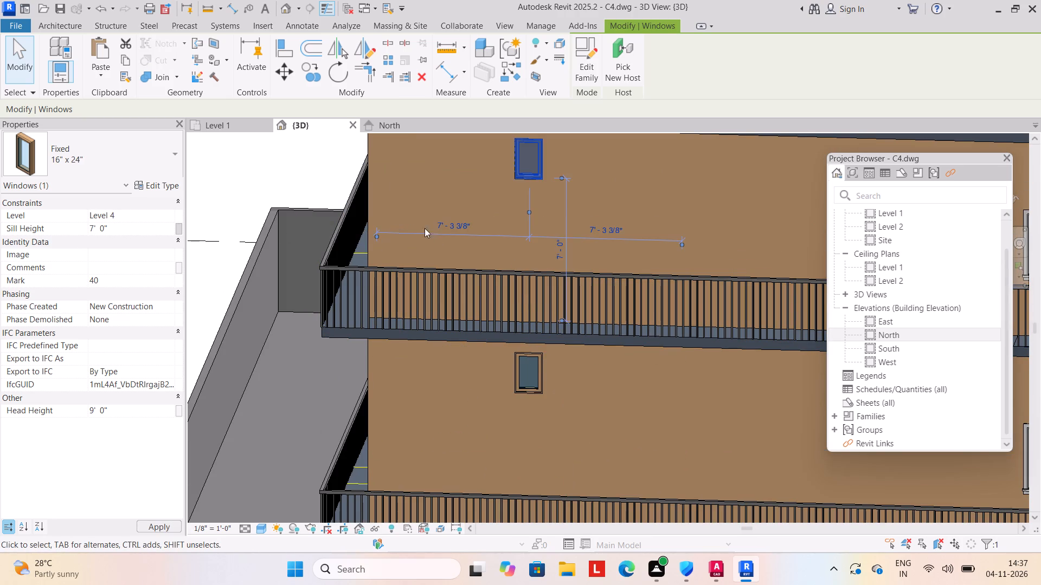
pyautogui.scroll(-5, 467, 225)
pyautogui.moveTo(473, 243); pyautogui.dragTo(493, 355, button='middle')
pyautogui.scroll(12, 533, 257)
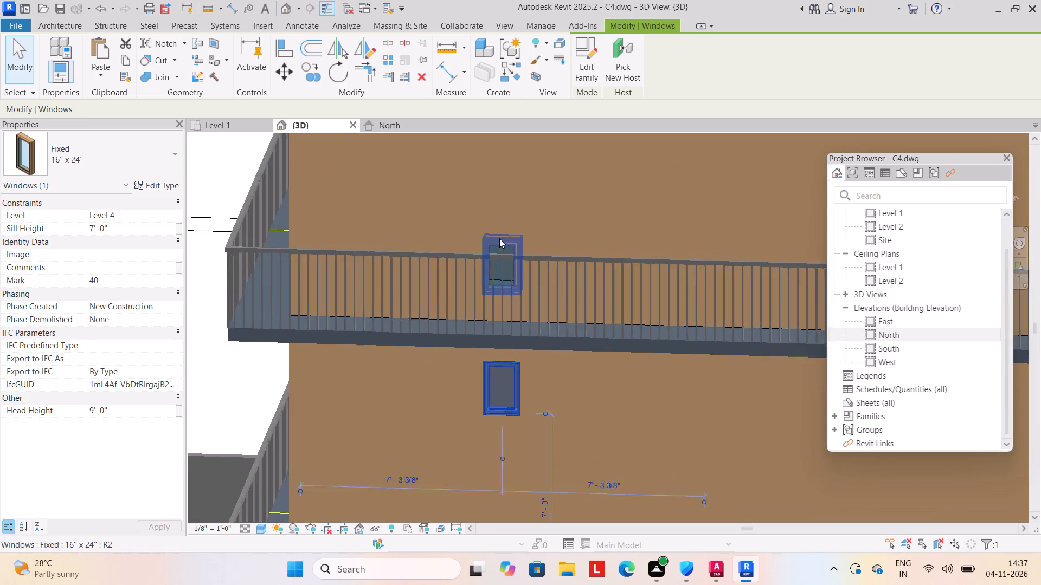
pyautogui.click(502, 243)
pyautogui.click(122, 223)
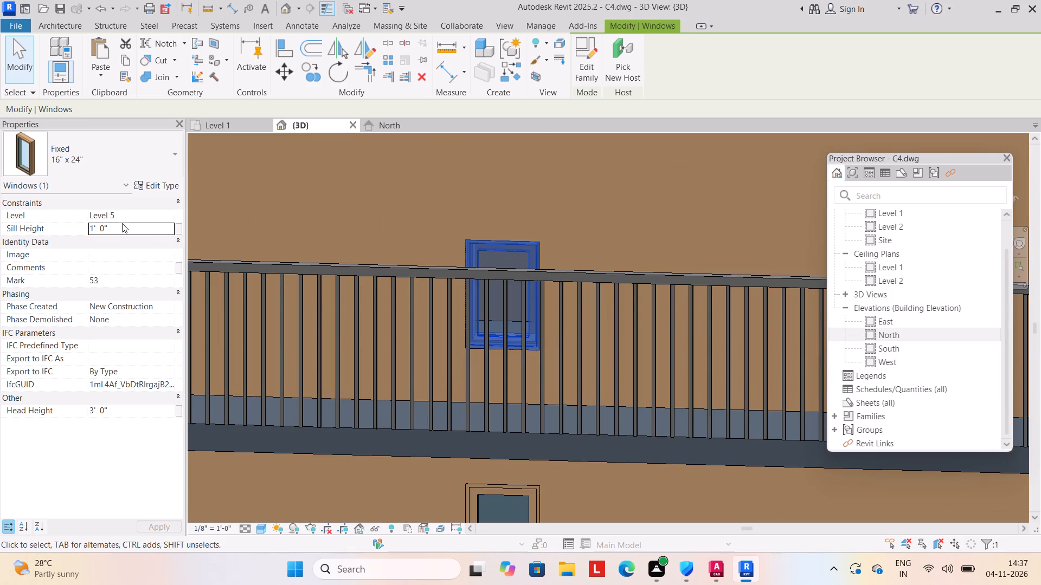
pyautogui.write("7'")
pyautogui.press('Return')
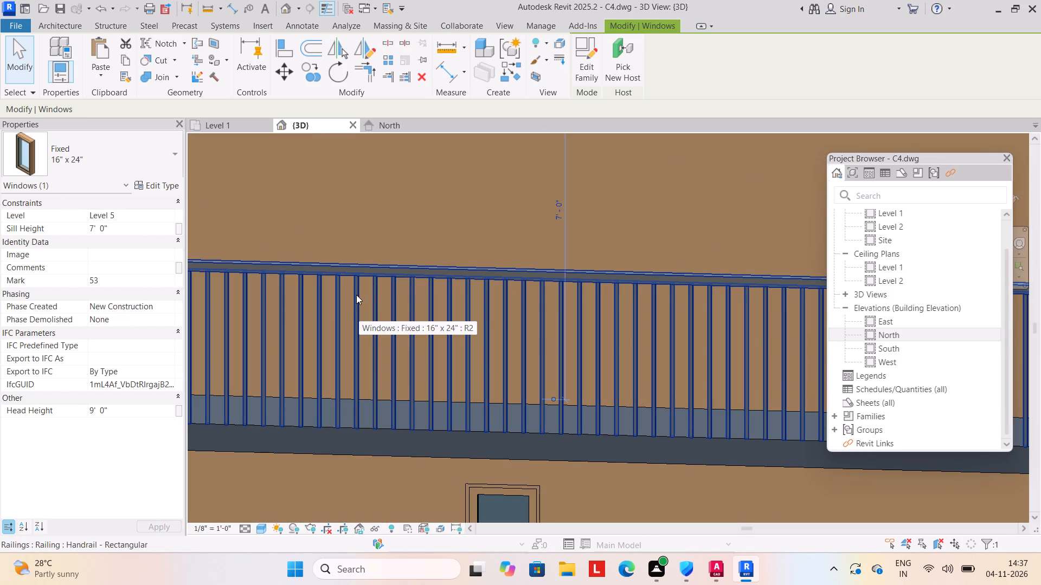
# Set the sill height of the eight small Fixed 16" x 24" windows between the double windows on the adjoining side wall to 7'.
pyautogui.scroll(-3, 438, 350)
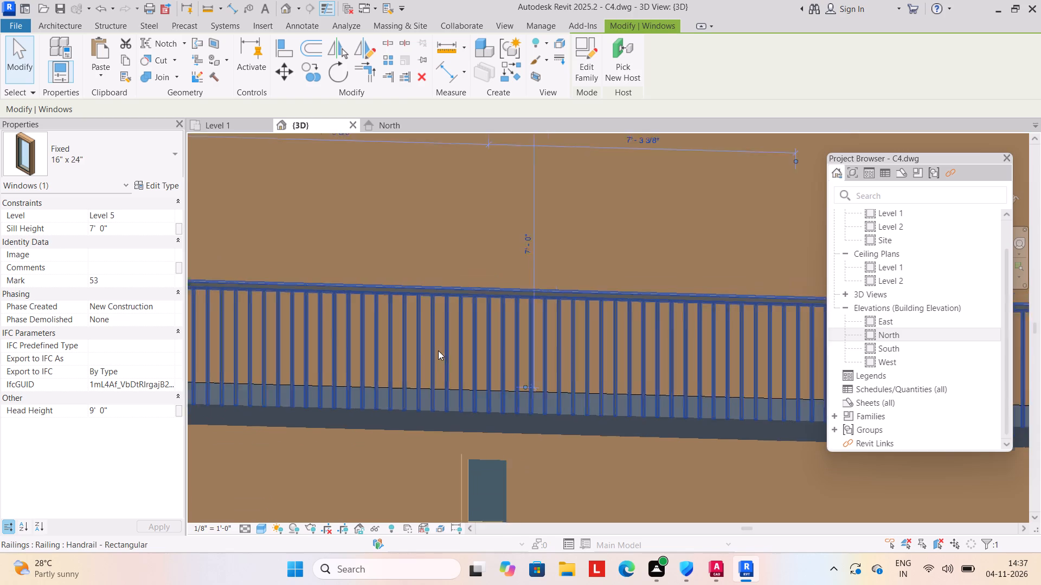
pyautogui.scroll(-6, 438, 350)
pyautogui.scroll(-3, 459, 388)
pyautogui.moveTo(458, 396); pyautogui.dragTo(456, 333, button='middle')
pyautogui.keyDown('shift'); pyautogui.moveTo(537, 395); pyautogui.dragTo(537, 342, button='middle'); pyautogui.keyUp('shift')
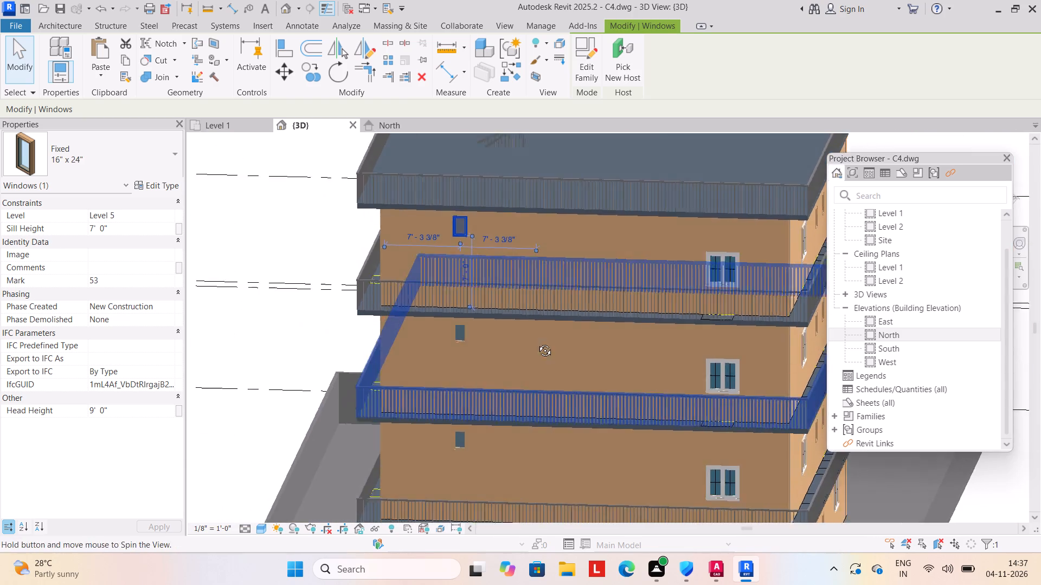
pyautogui.keyDown('shift'); pyautogui.moveTo(537, 342); pyautogui.dragTo(539, 333, button='middle'); pyautogui.keyUp('shift')
pyautogui.keyDown('shift'); pyautogui.moveTo(612, 405); pyautogui.dragTo(453, 435, button='middle'); pyautogui.keyUp('shift')
pyautogui.scroll(-2, 539, 436)
pyautogui.moveTo(539, 436); pyautogui.dragTo(428, 352, button='middle')
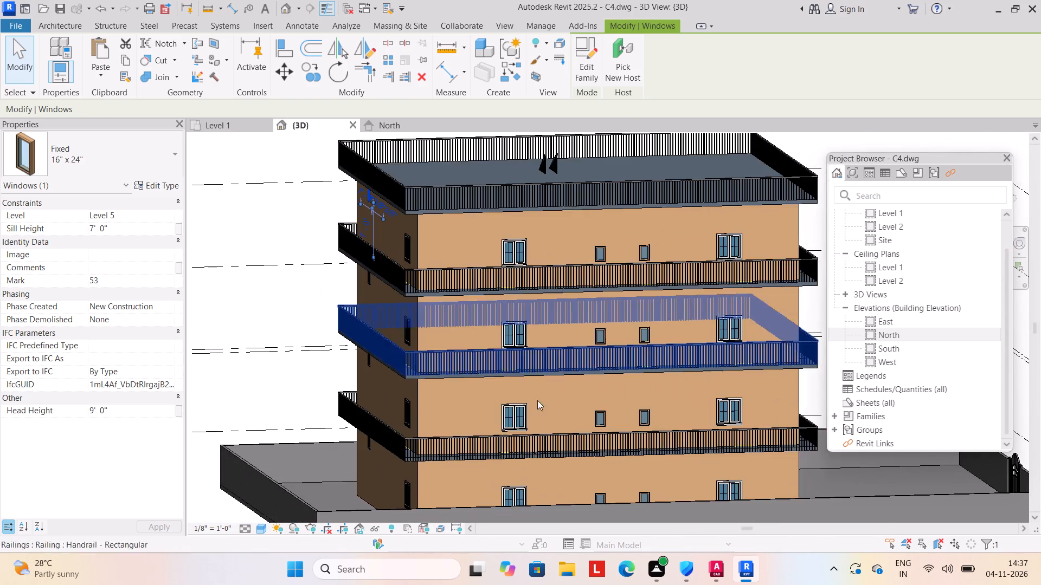
pyautogui.keyDown('shift'); pyautogui.moveTo(543, 395); pyautogui.dragTo(542, 389, button='middle'); pyautogui.keyUp('shift')
pyautogui.click(597, 491)
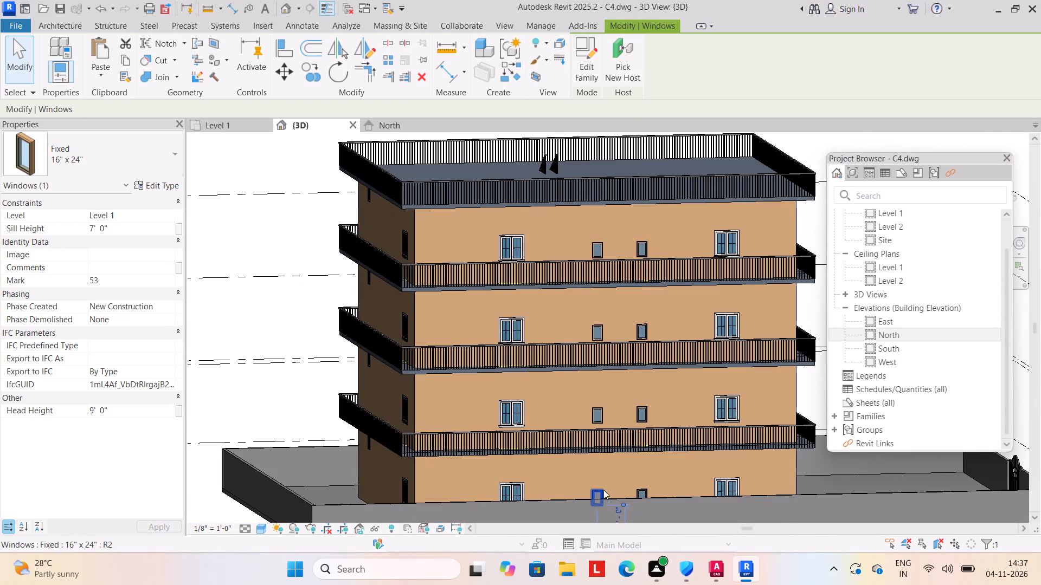
pyautogui.keyDown('ctrl'); pyautogui.click(650, 489); pyautogui.keyUp('ctrl')
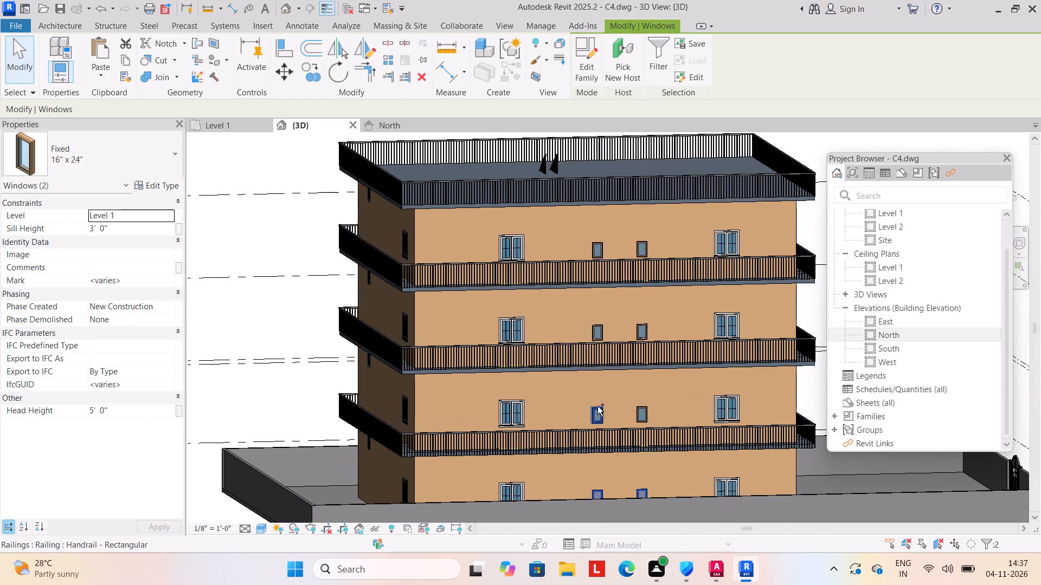
pyautogui.keyDown('ctrl'); pyautogui.click(597, 406); pyautogui.keyUp('ctrl')
pyautogui.keyDown('ctrl'); pyautogui.click(638, 408); pyautogui.keyUp('ctrl')
pyautogui.keyDown('ctrl'); pyautogui.click(640, 321); pyautogui.keyUp('ctrl')
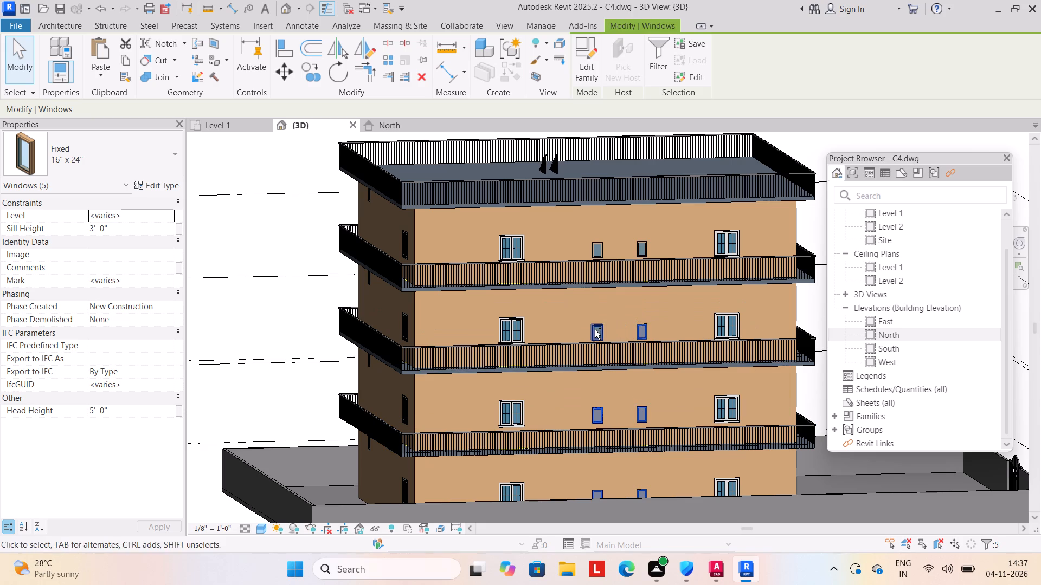
pyautogui.keyDown('ctrl'); pyautogui.click(584, 330); pyautogui.keyUp('ctrl')
pyautogui.keyDown('ctrl'); pyautogui.click(600, 324); pyautogui.keyUp('ctrl')
pyautogui.keyDown('ctrl'); pyautogui.click(600, 249); pyautogui.keyUp('ctrl')
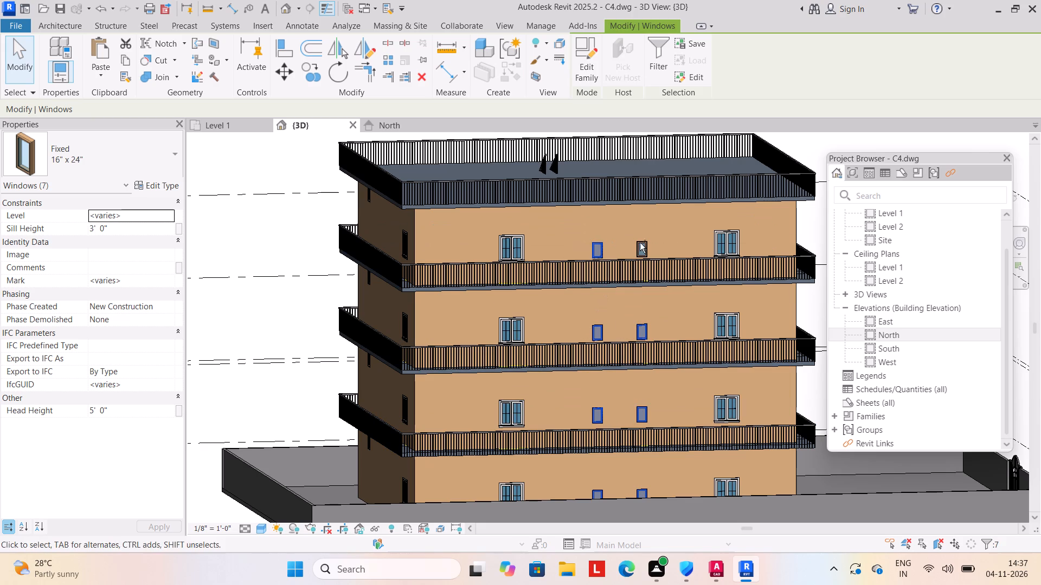
pyautogui.keyDown('ctrl'); pyautogui.click(644, 242); pyautogui.keyUp('ctrl')
pyautogui.click(128, 224)
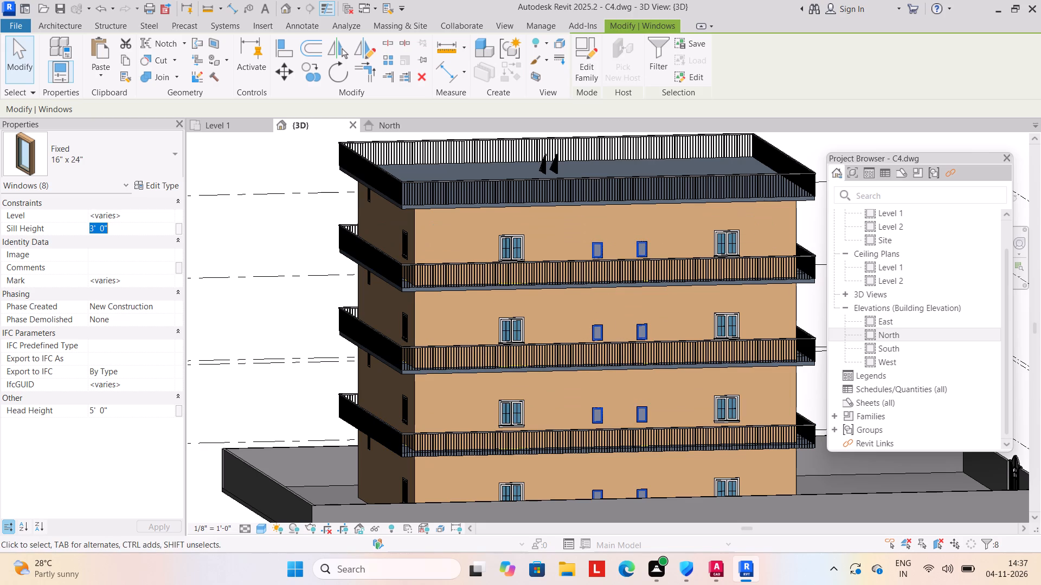
pyautogui.write("7'")
pyautogui.press('Return')
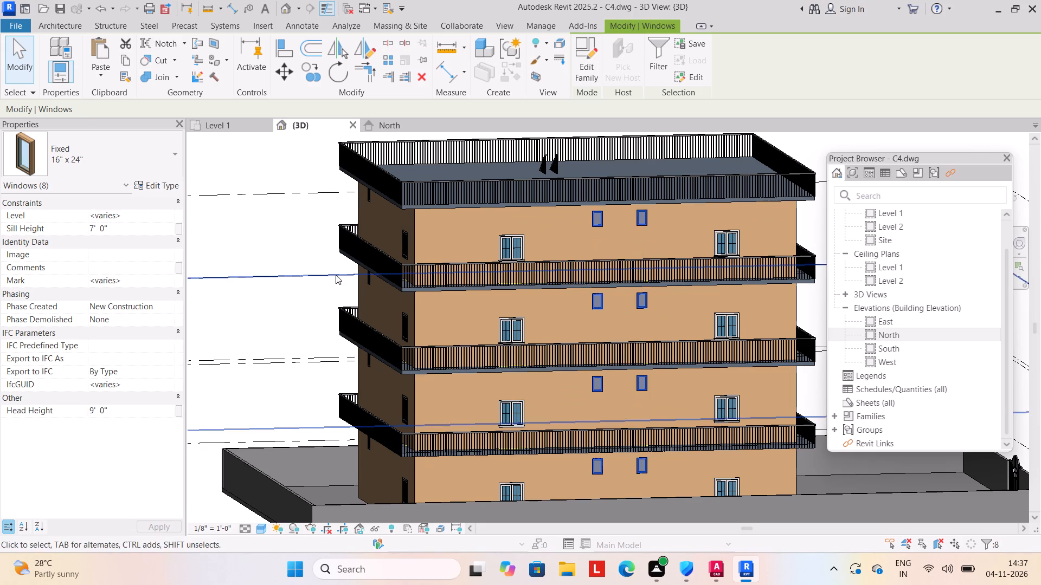
pyautogui.scroll(-4, 339, 270)
pyautogui.click(281, 427)
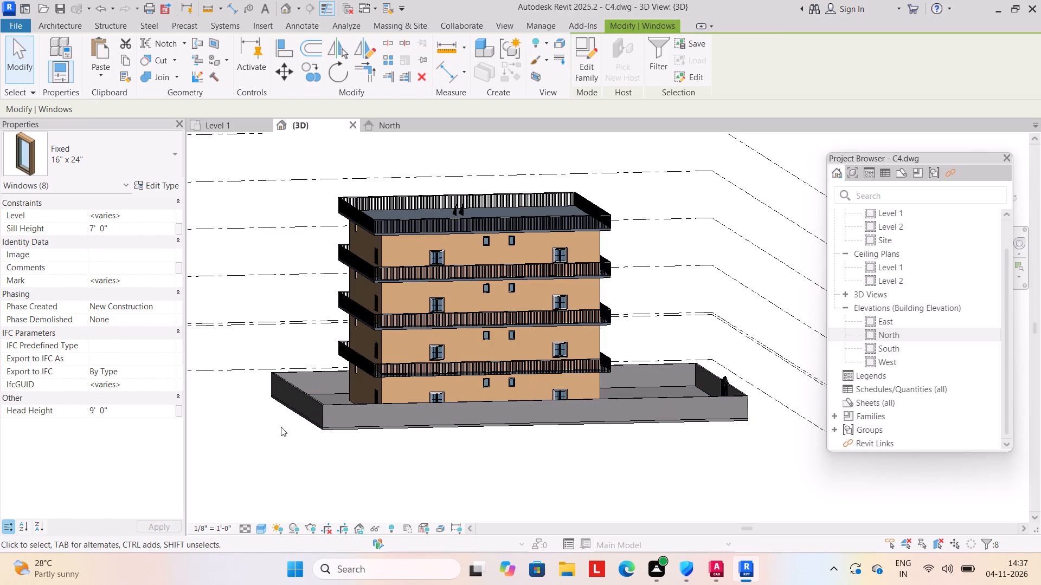
pyautogui.keyDown('shift'); pyautogui.moveTo(532, 512); pyautogui.dragTo(274, 492, button='middle'); pyautogui.keyUp('shift')
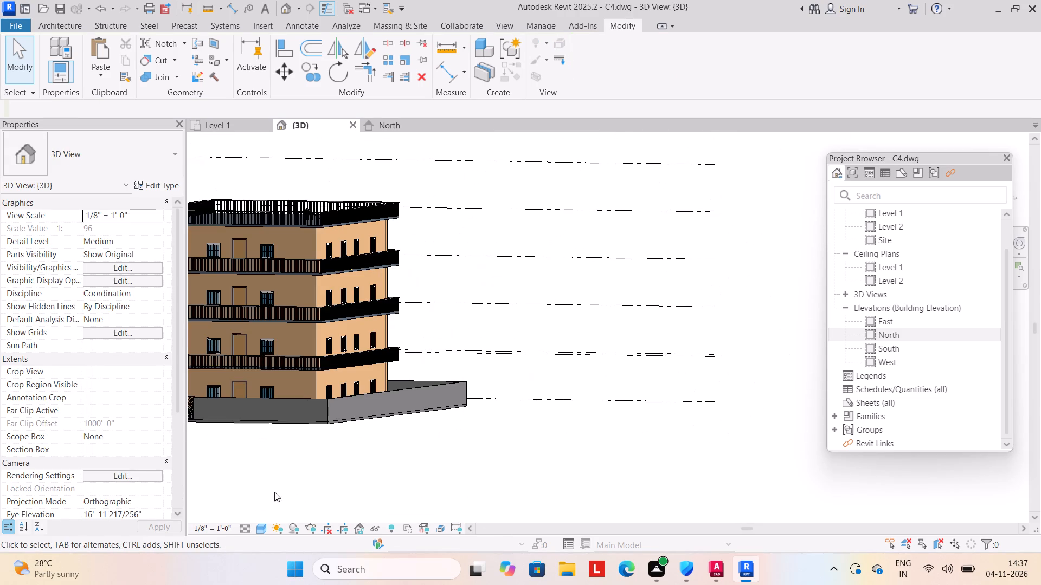
# Examine the building's front facade, balconies, roof and gated boundary wall from several angles.
pyautogui.scroll(-3, 411, 457)
pyautogui.moveTo(365, 451); pyautogui.dragTo(540, 482, button='middle')
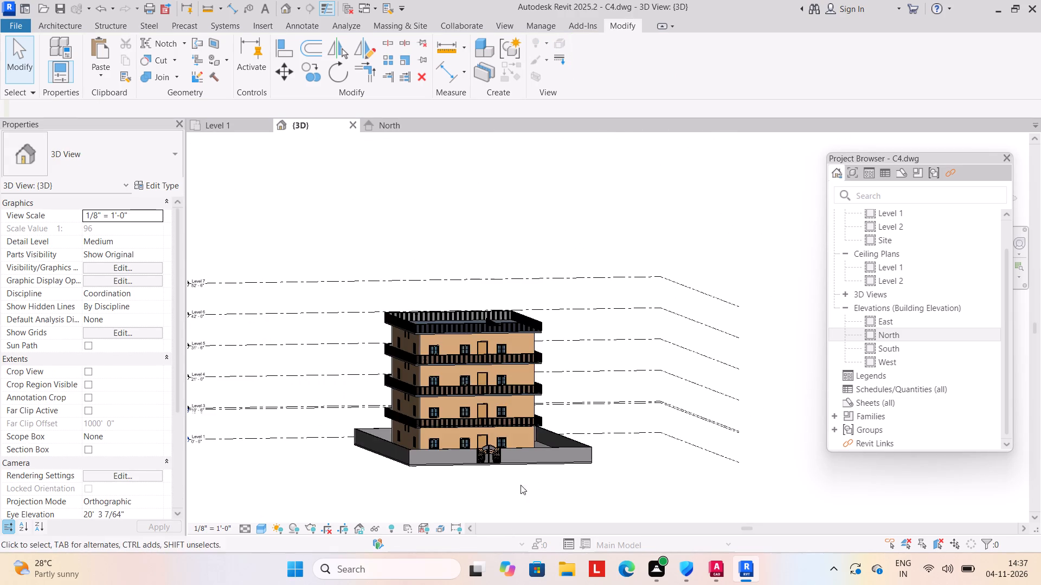
pyautogui.moveTo(504, 483); pyautogui.dragTo(496, 459, button='middle')
pyautogui.scroll(4, 492, 459)
pyautogui.keyDown('shift'); pyautogui.moveTo(492, 463); pyautogui.dragTo(496, 530, button='middle'); pyautogui.keyUp('shift')
pyautogui.keyDown('shift'); pyautogui.scroll(1, 496, 530); pyautogui.keyUp('shift')
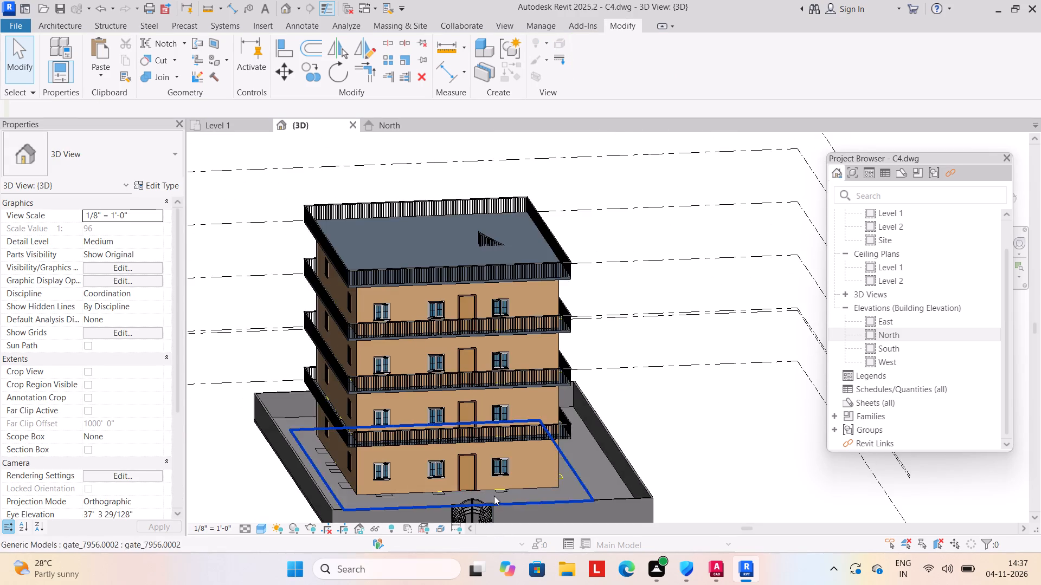
pyautogui.moveTo(494, 496); pyautogui.dragTo(500, 346, button='middle')
pyautogui.keyDown('shift'); pyautogui.moveTo(502, 409); pyautogui.dragTo(502, 381, button='middle'); pyautogui.keyUp('shift')
pyautogui.moveTo(493, 373); pyautogui.dragTo(511, 433, button='middle')
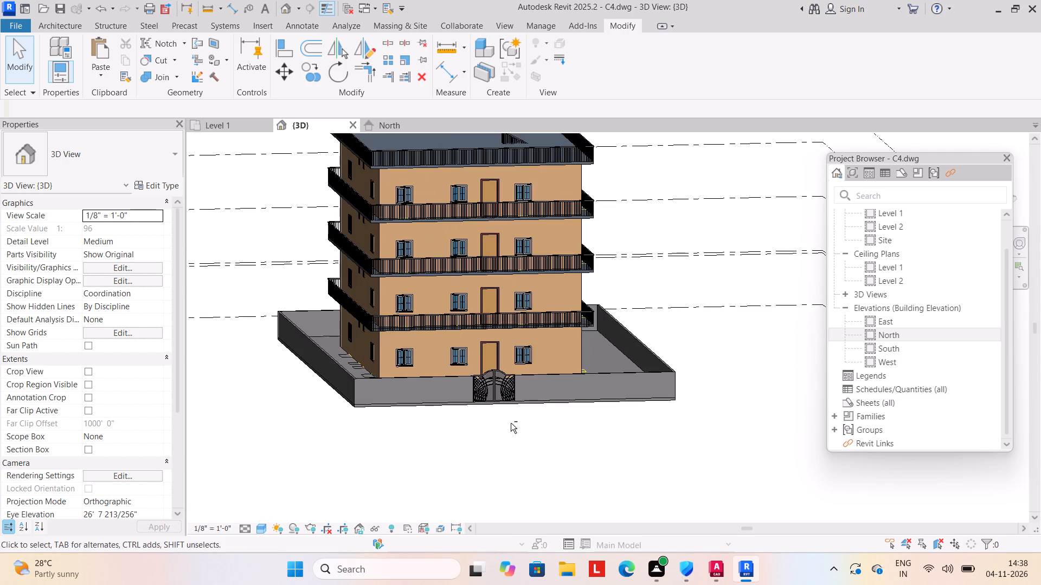
pyautogui.keyDown('shift'); pyautogui.moveTo(511, 421); pyautogui.dragTo(512, 415, button='middle'); pyautogui.keyUp('shift')
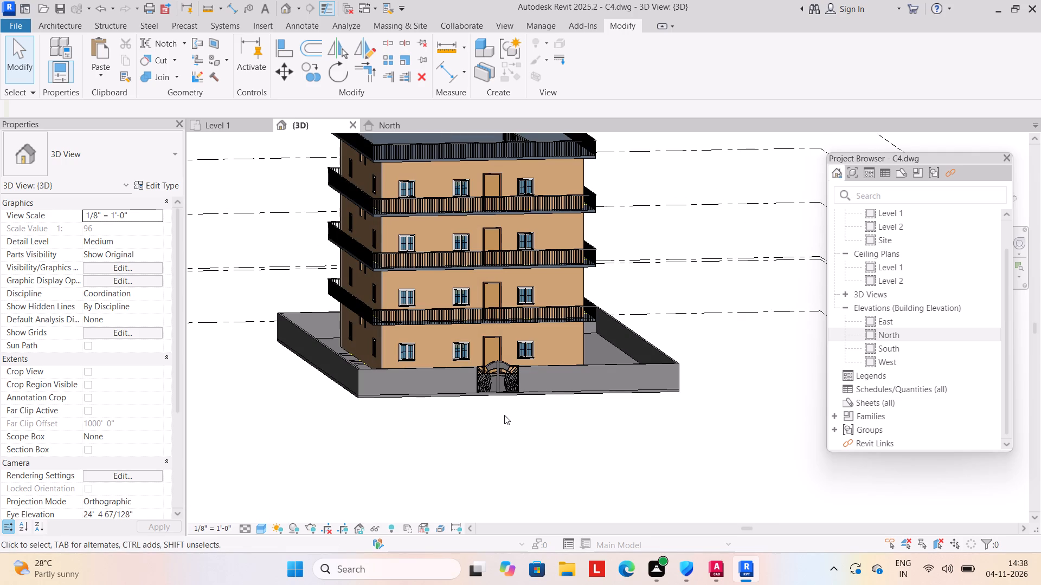
# Paint the outer faces of the two front boundary wall segments beside the gate with the Door - Frame material.
pyautogui.click(222, 57)
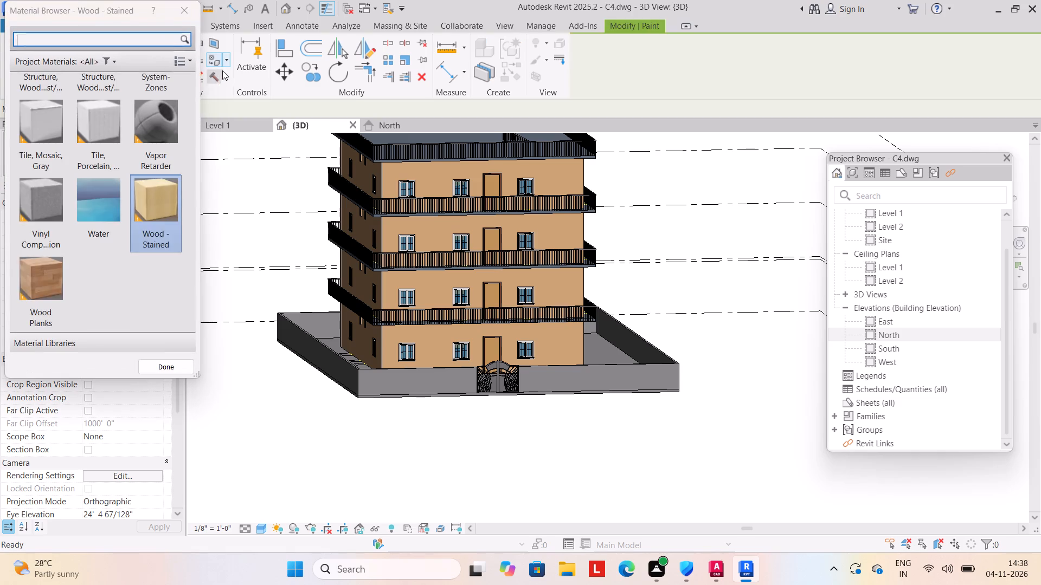
pyautogui.scroll(7, 113, 194)
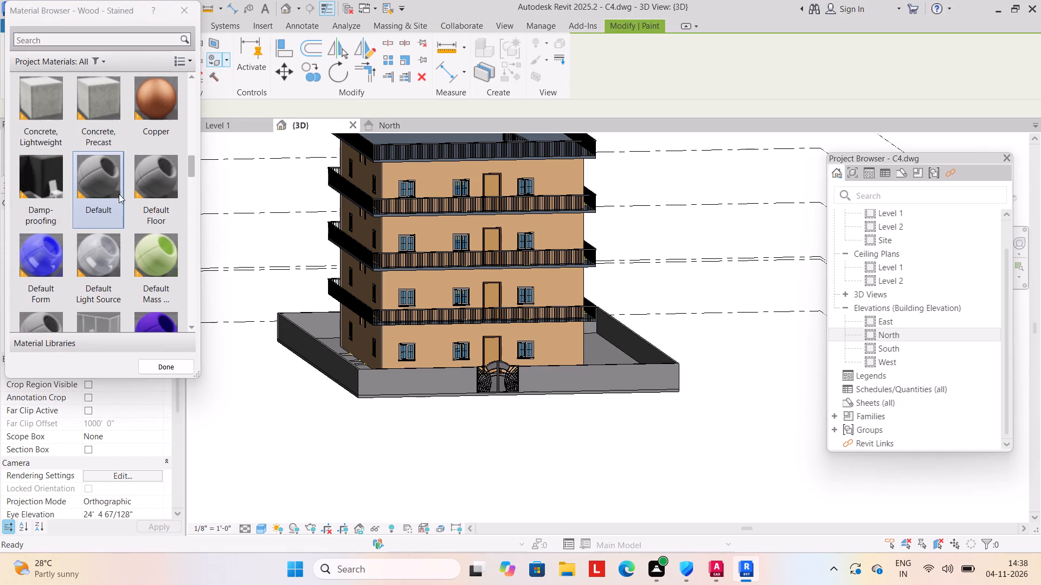
pyautogui.scroll(-3, 117, 197)
pyautogui.scroll(1, 123, 183)
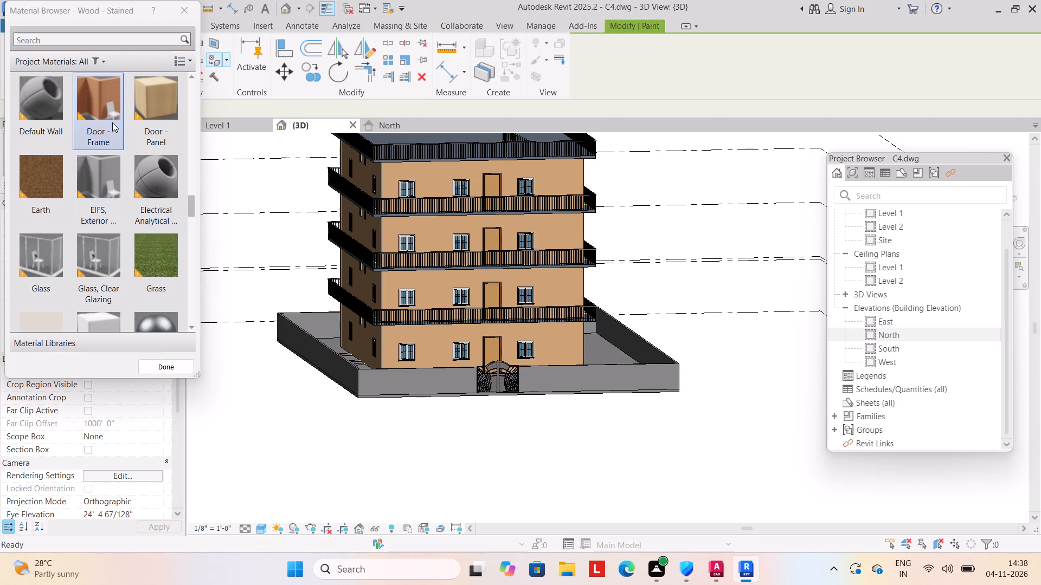
pyautogui.click(100, 97)
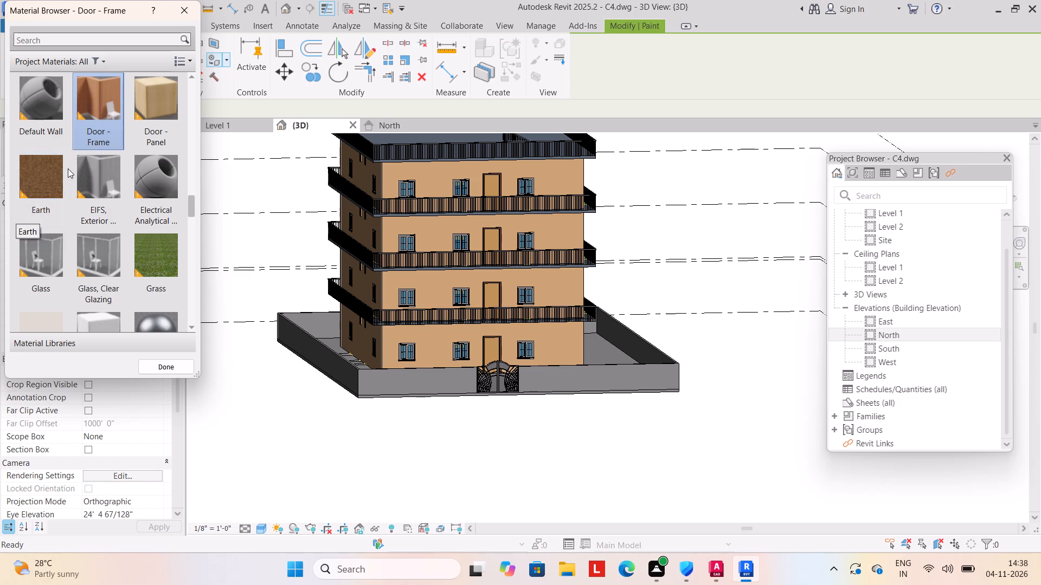
pyautogui.click(375, 380)
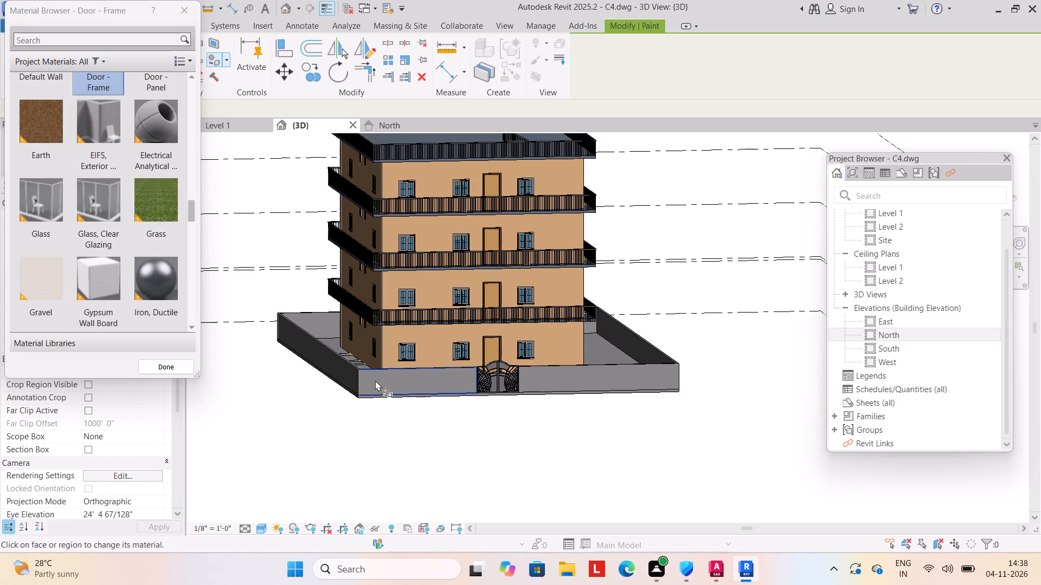
pyautogui.click(583, 373)
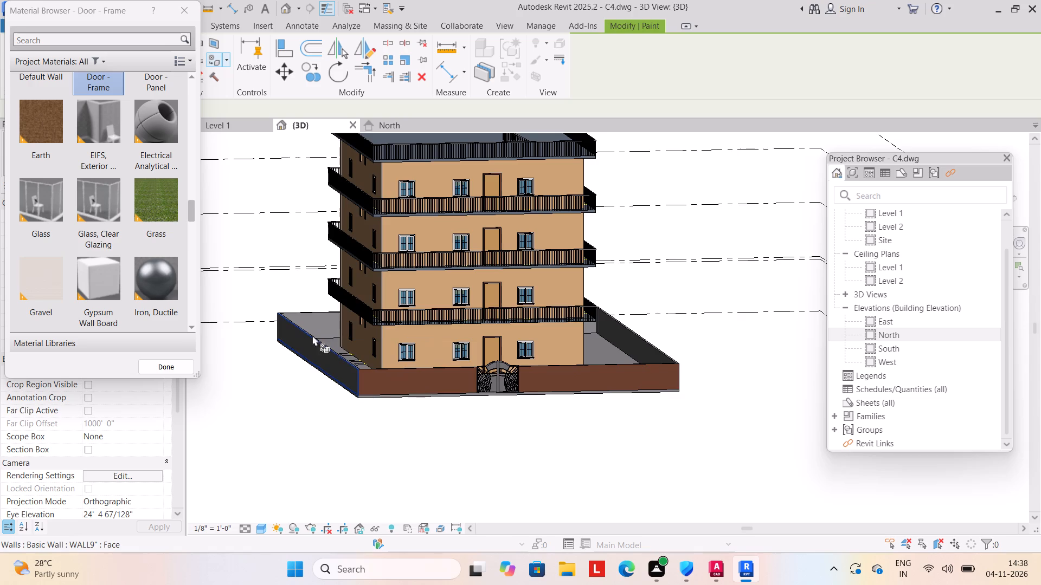
# Paint the courtyard floor and the outer faces of the side and rear boundary walls with the Door - Frame material.
pyautogui.keyDown('shift'); pyautogui.moveTo(339, 341); pyautogui.dragTo(420, 365, button='middle'); pyautogui.keyUp('shift')
pyautogui.keyDown('shift'); pyautogui.scroll(1, 420, 365); pyautogui.keyUp('shift')
pyautogui.click(423, 358)
pyautogui.keyDown('shift'); pyautogui.moveTo(375, 373); pyautogui.dragTo(486, 385); pyautogui.keyUp('shift')
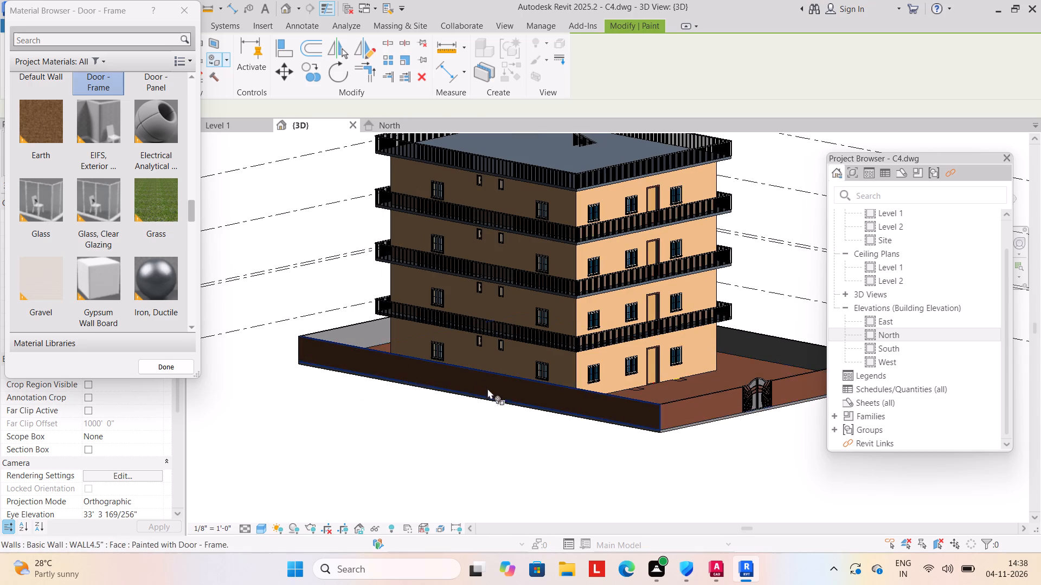
pyautogui.scroll(-1, 424, 412)
pyautogui.moveTo(401, 416); pyautogui.dragTo(557, 414, button='middle')
pyautogui.click(504, 369)
pyautogui.keyDown('shift'); pyautogui.moveTo(422, 388); pyautogui.dragTo(444, 387, button='middle'); pyautogui.keyUp('shift')
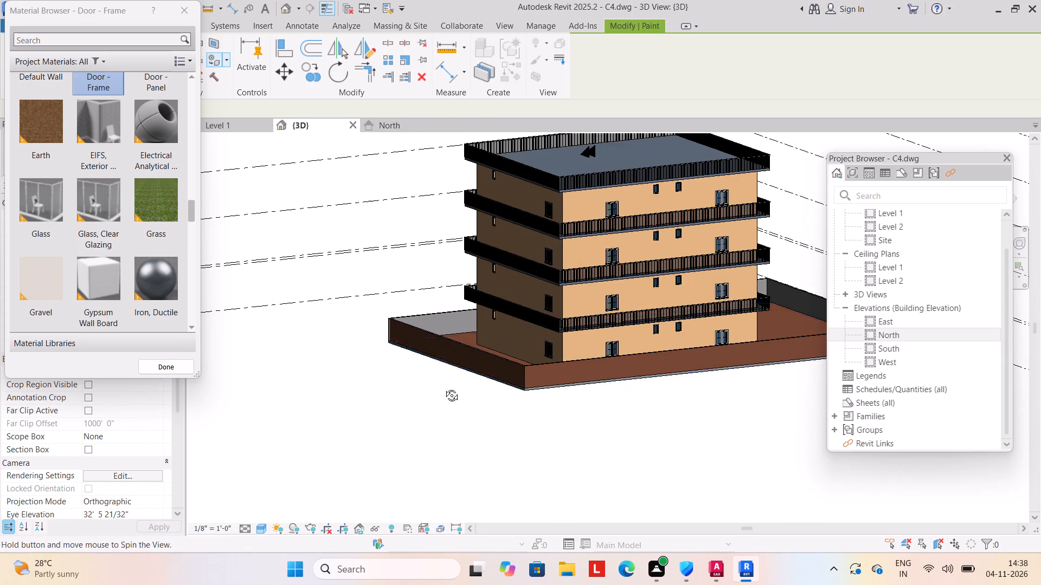
pyautogui.keyDown('shift'); pyautogui.moveTo(444, 387); pyautogui.dragTo(611, 388, button='middle'); pyautogui.keyUp('shift')
pyautogui.click(409, 354)
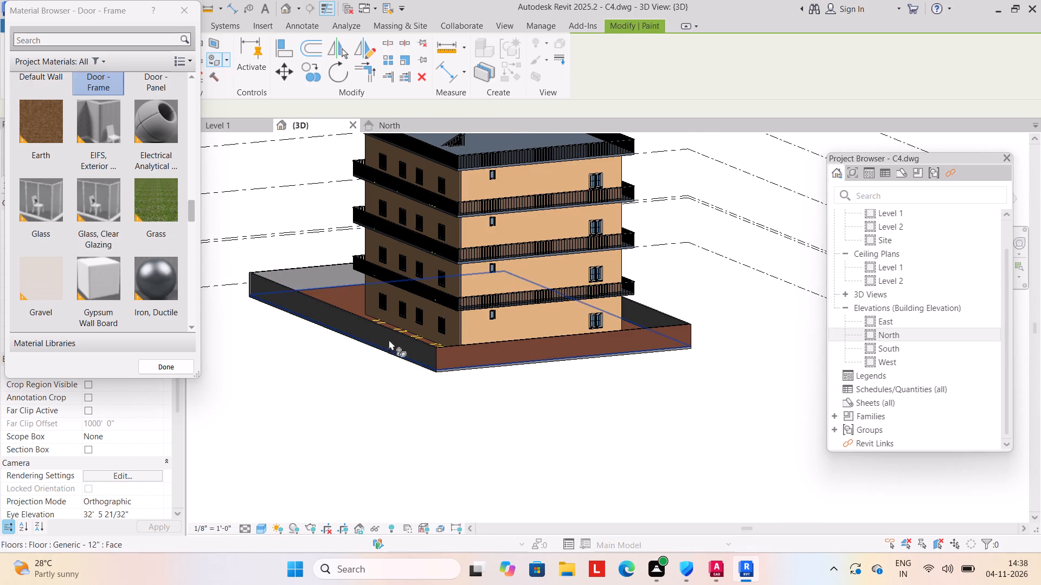
pyautogui.moveTo(398, 341); pyautogui.dragTo(409, 345)
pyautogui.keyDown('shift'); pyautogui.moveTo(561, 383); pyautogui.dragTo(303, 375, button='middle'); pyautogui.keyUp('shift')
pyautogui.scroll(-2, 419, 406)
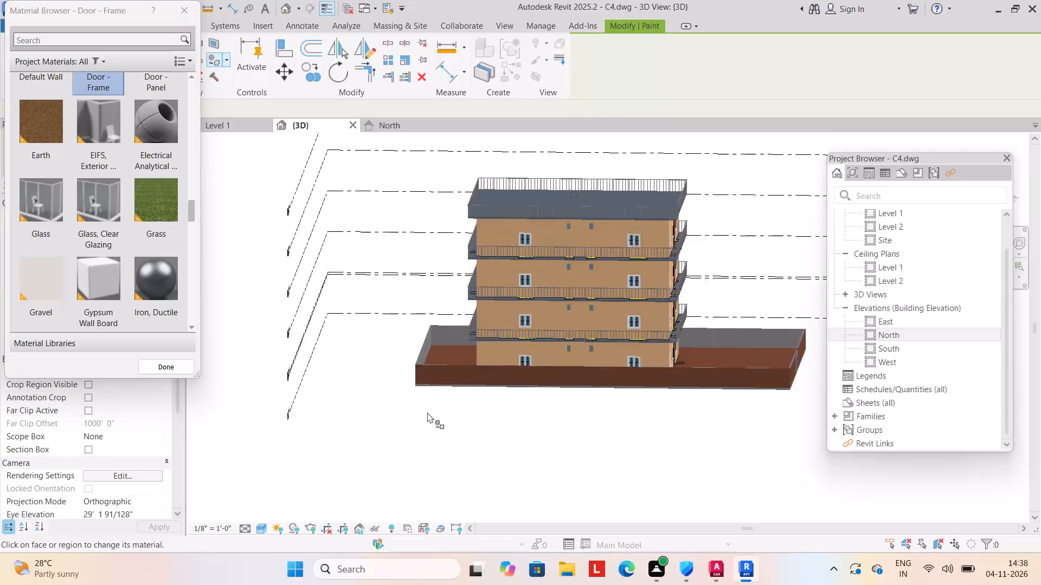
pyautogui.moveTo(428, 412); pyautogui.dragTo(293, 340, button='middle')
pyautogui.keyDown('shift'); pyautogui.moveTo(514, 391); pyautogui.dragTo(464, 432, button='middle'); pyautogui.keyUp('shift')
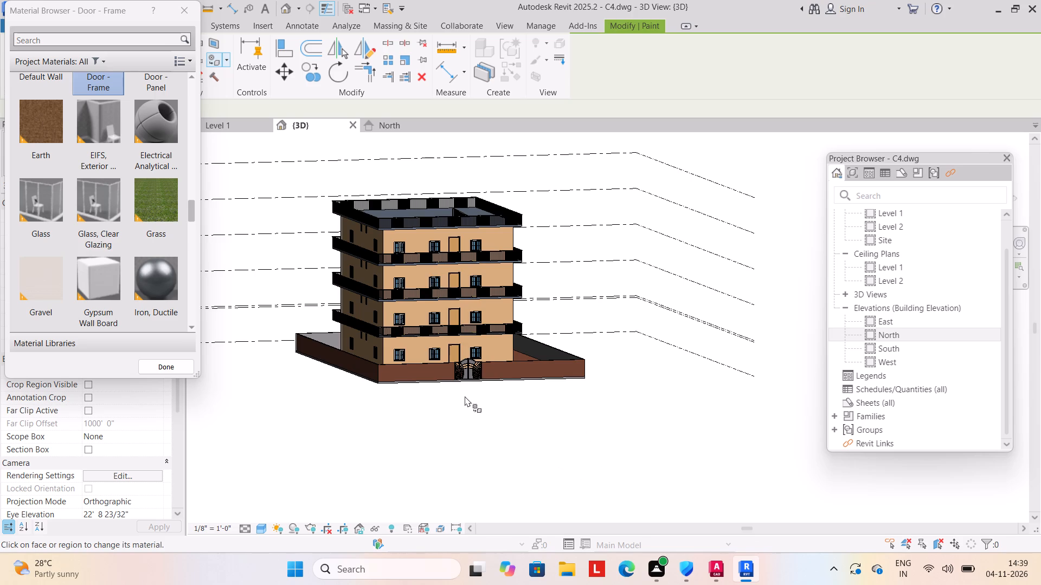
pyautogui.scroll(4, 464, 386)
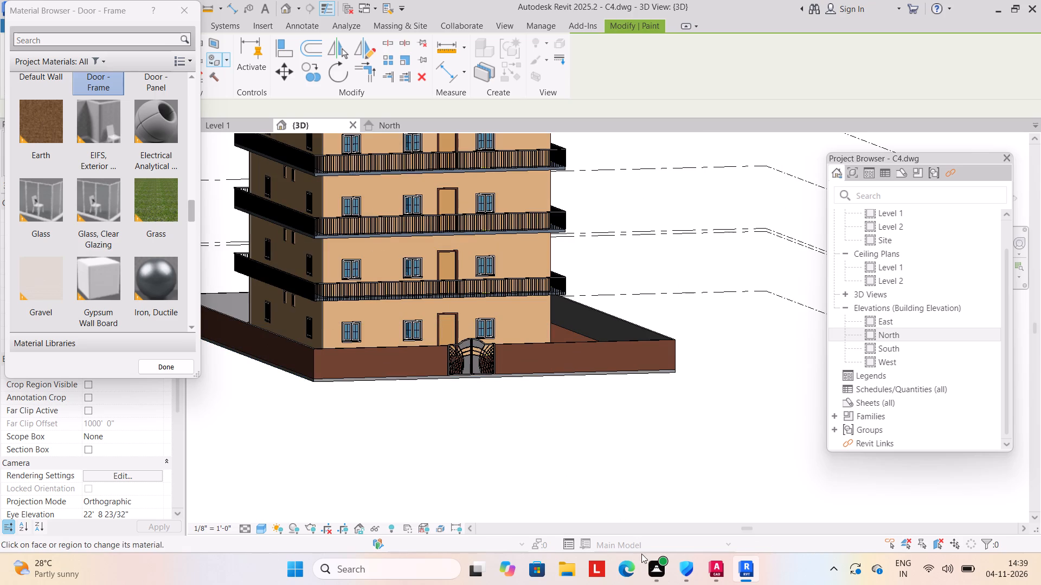
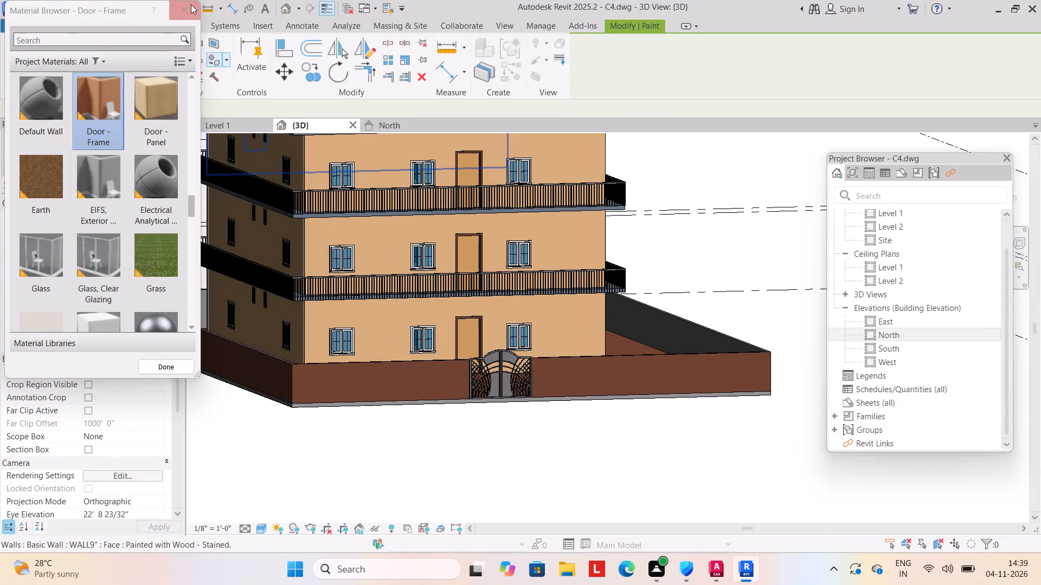
# Close the material browser and start an in-place component in the Generic Models category with the default name.
pyautogui.click(191, 4)
pyautogui.click(53, 17)
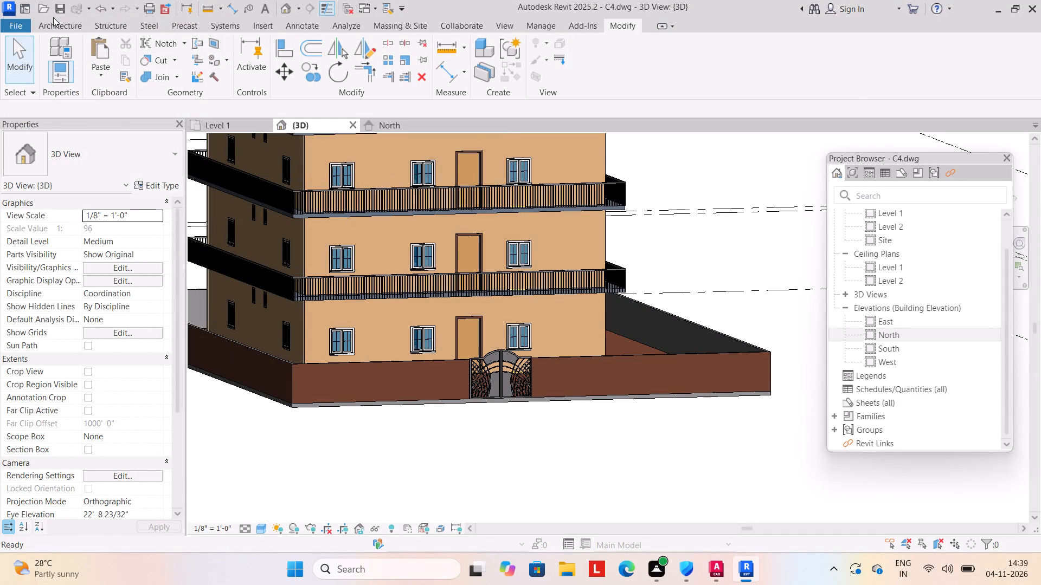
pyautogui.click(61, 31)
pyautogui.click(154, 74)
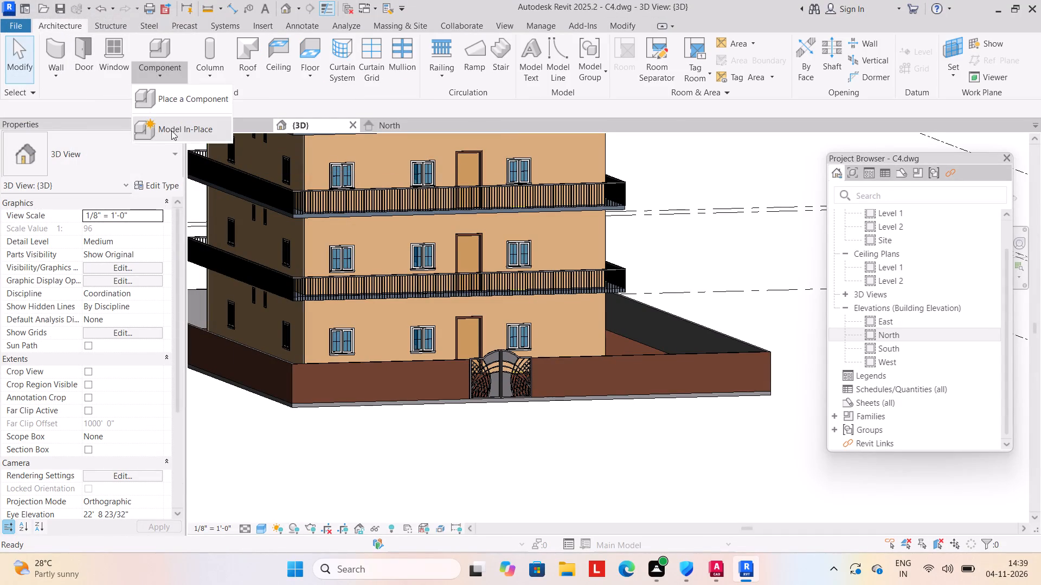
pyautogui.click(171, 131)
pyautogui.scroll(-13, 503, 280)
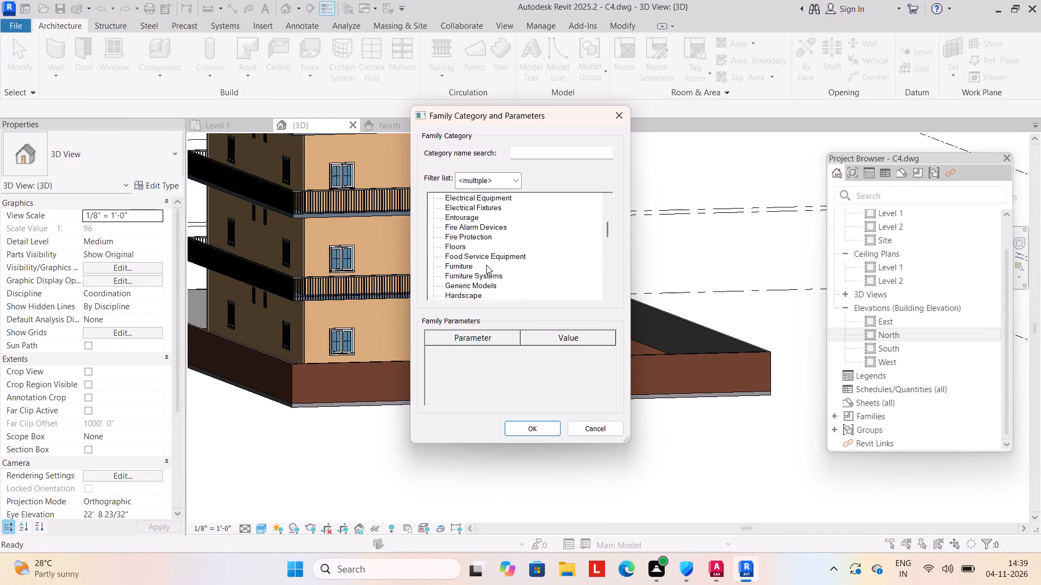
pyautogui.scroll(-1, 486, 265)
pyautogui.click(487, 266)
pyautogui.click(532, 431)
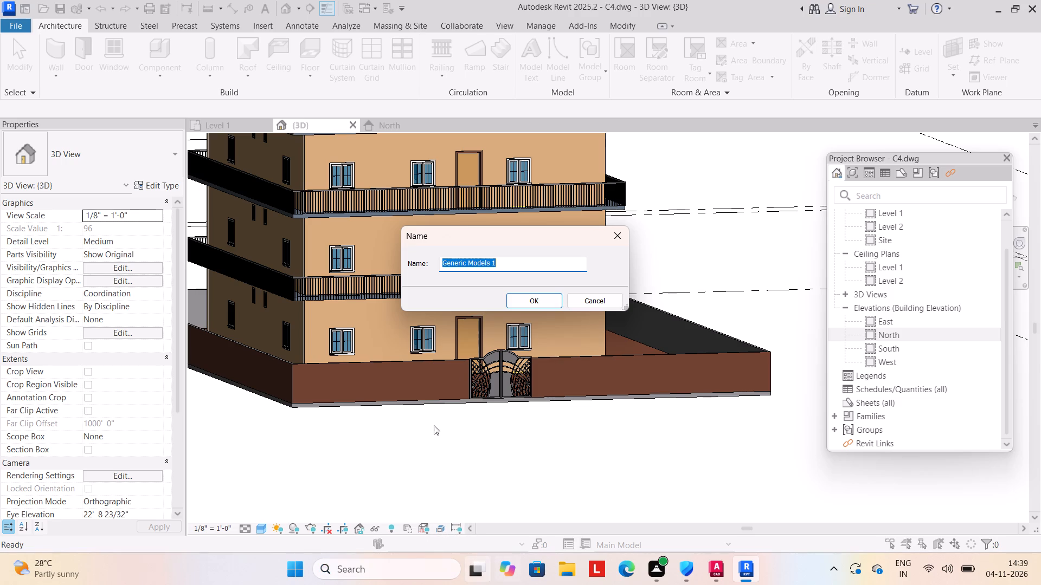
pyautogui.click(539, 299)
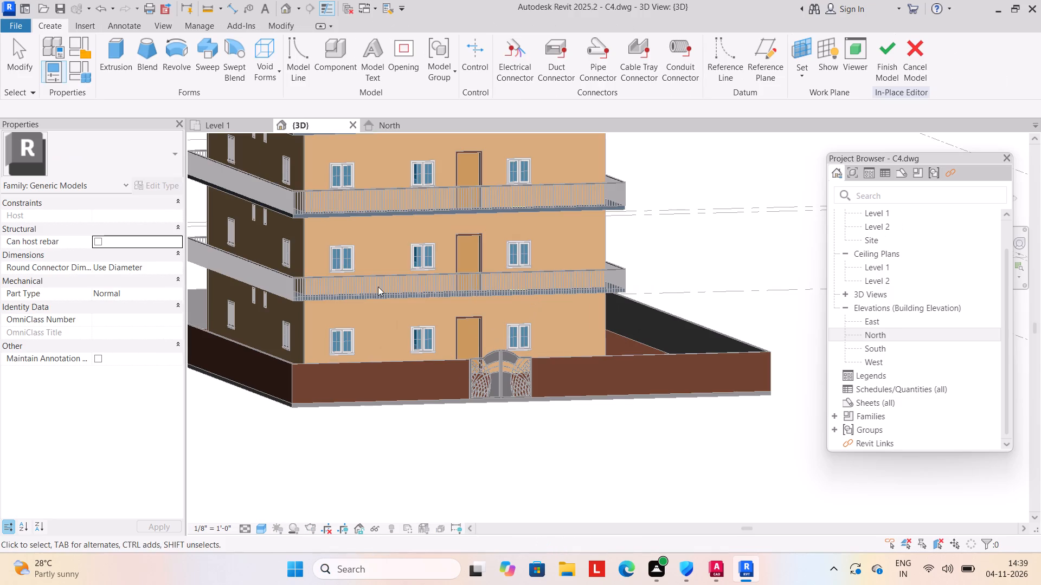
# Extrude a rectangle about 20'-6" by 3'-0" on the outer face of the front boundary wall segment left of the gate.
pyautogui.click(121, 61)
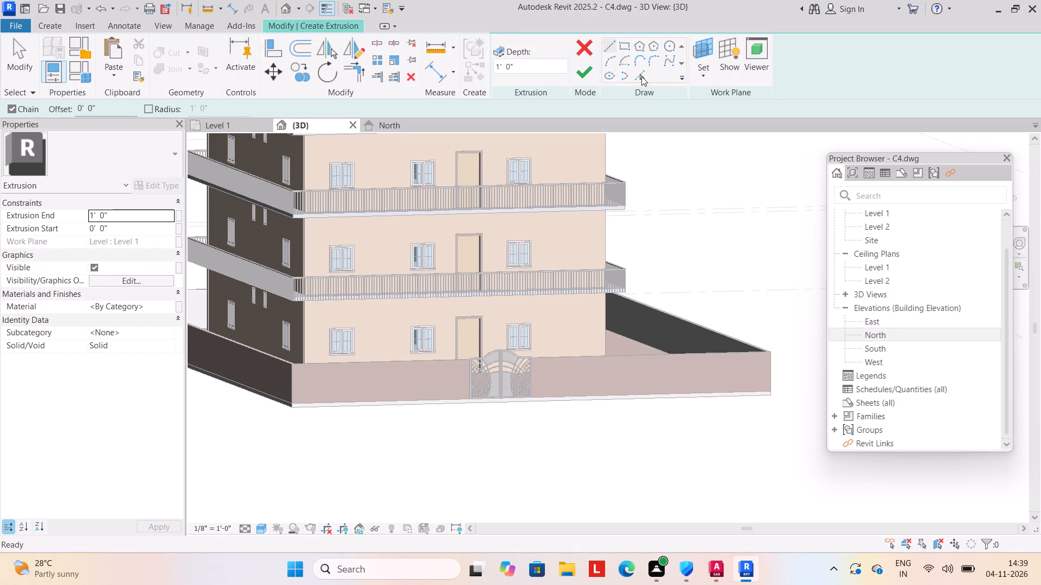
pyautogui.click(706, 81)
pyautogui.click(709, 127)
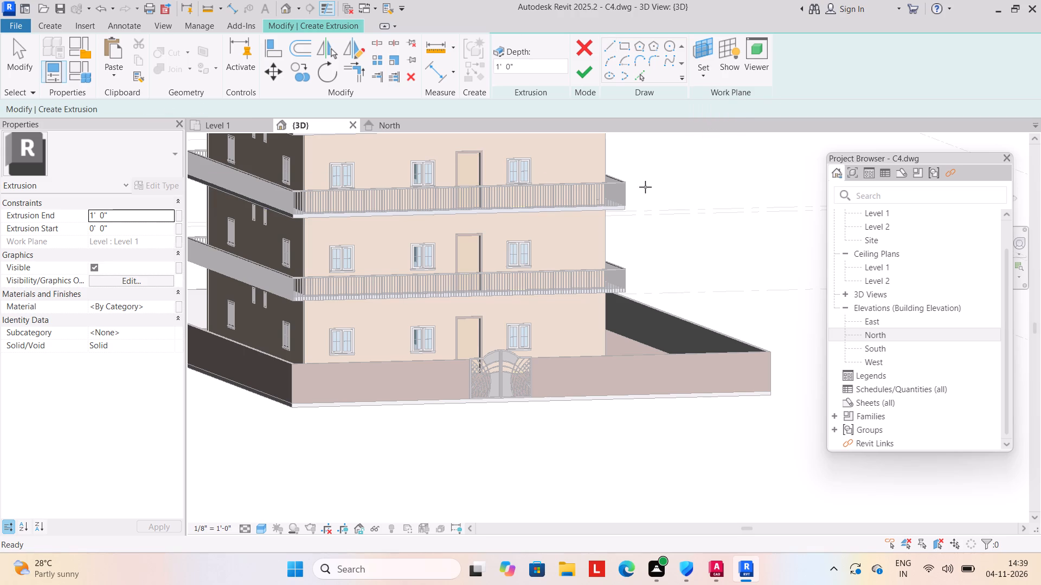
pyautogui.click(434, 362)
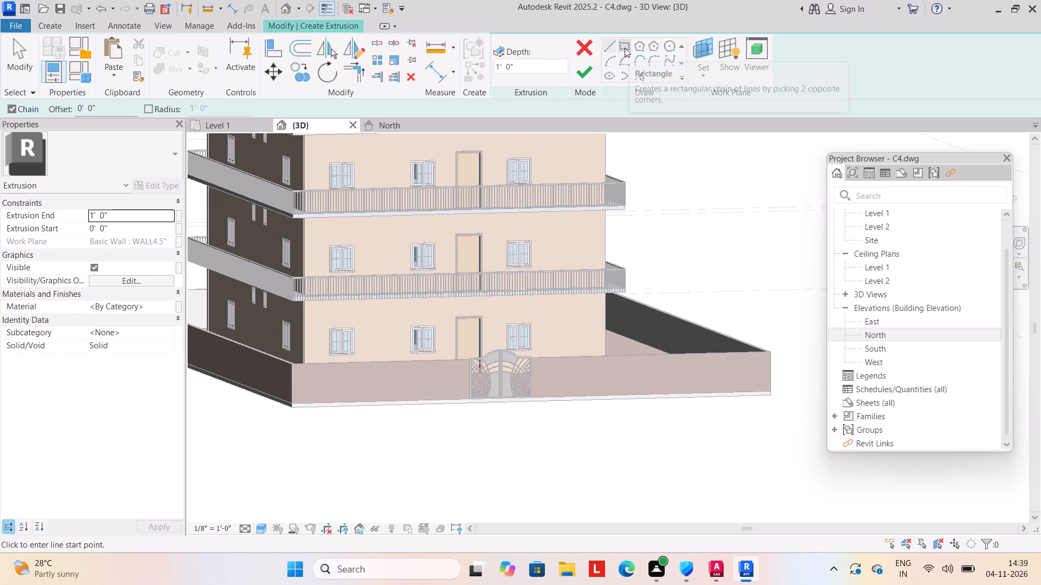
pyautogui.click(625, 48)
pyautogui.scroll(3, 336, 384)
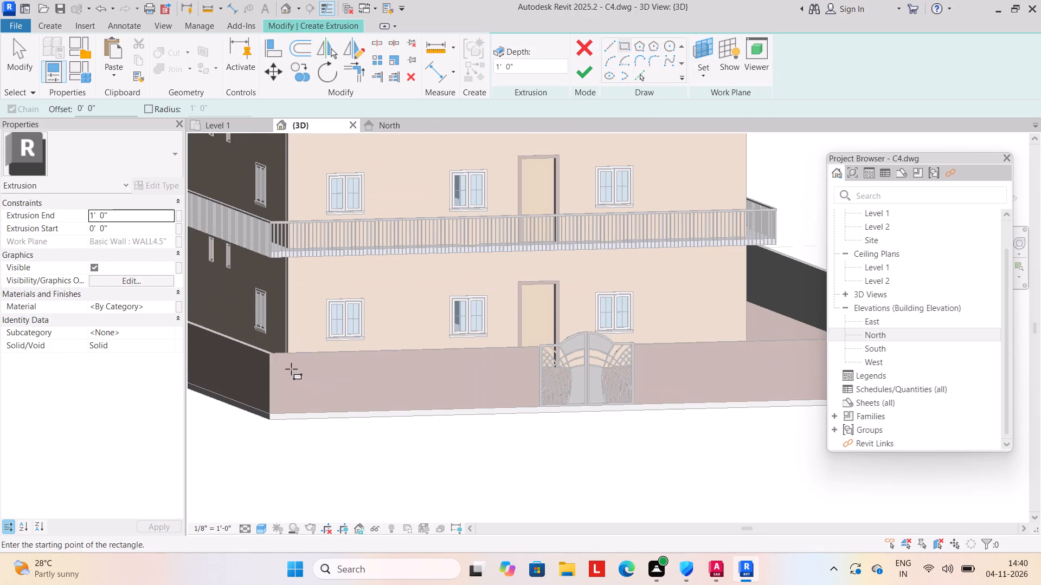
pyautogui.click(288, 366)
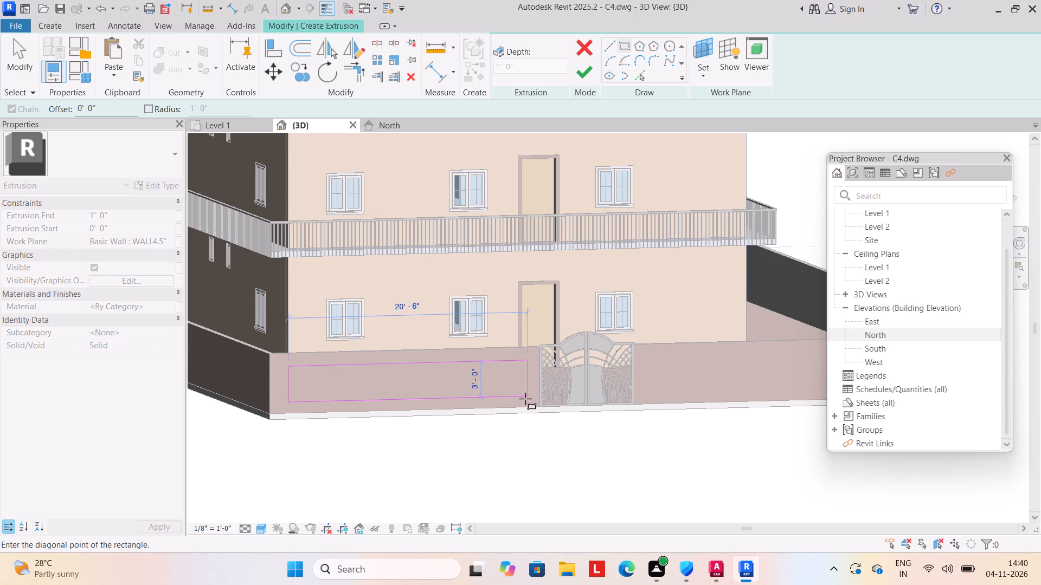
pyautogui.click(525, 399)
pyautogui.click(580, 79)
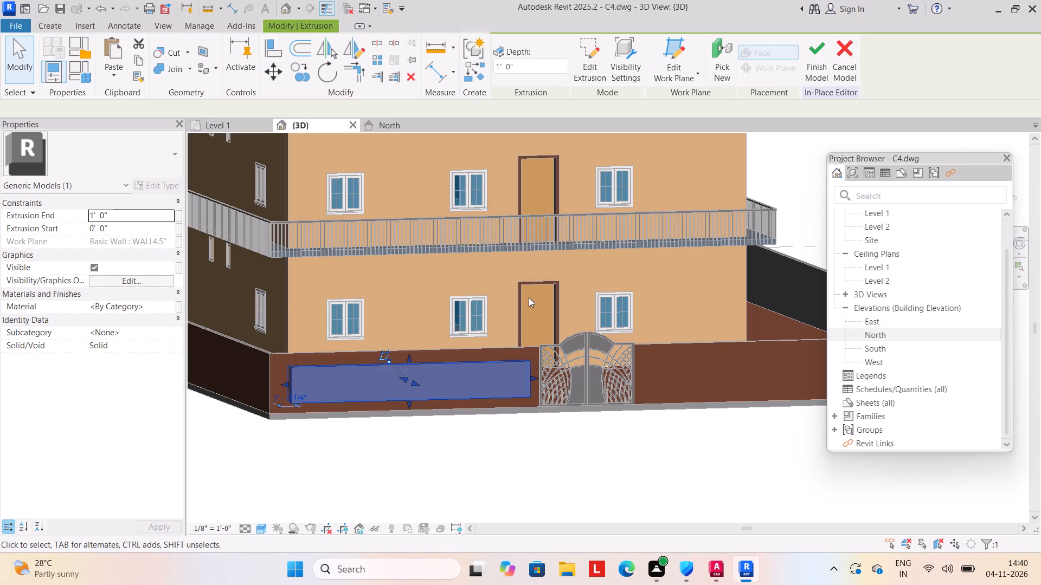
# Set the wall panel's extrusion end to 6" and finish the in-place model.
pyautogui.scroll(-3, 521, 315)
pyautogui.moveTo(512, 320); pyautogui.dragTo(478, 324, button='middle')
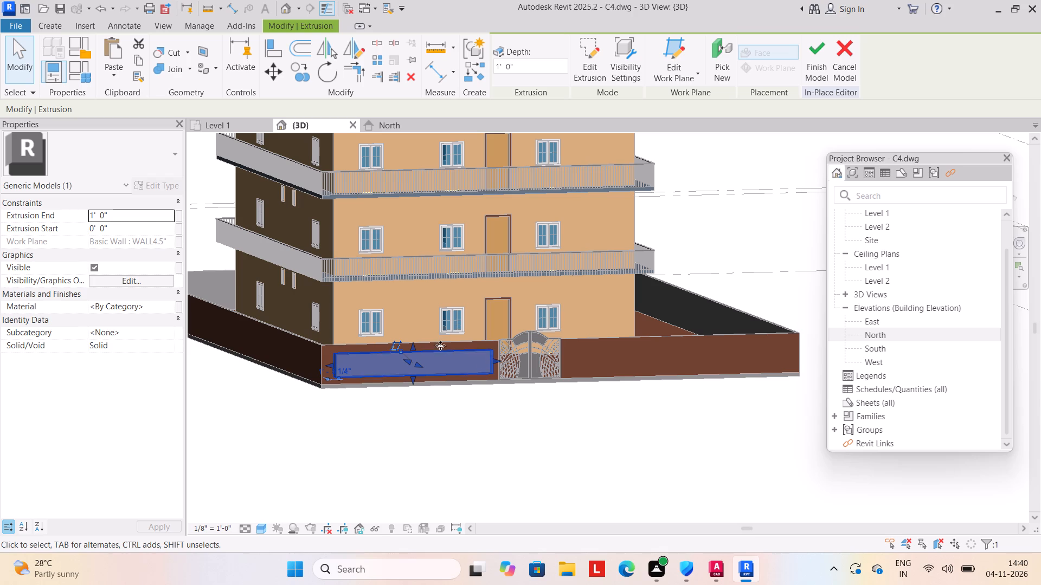
pyautogui.click(125, 213)
pyautogui.write('6"')
pyautogui.press('Return')
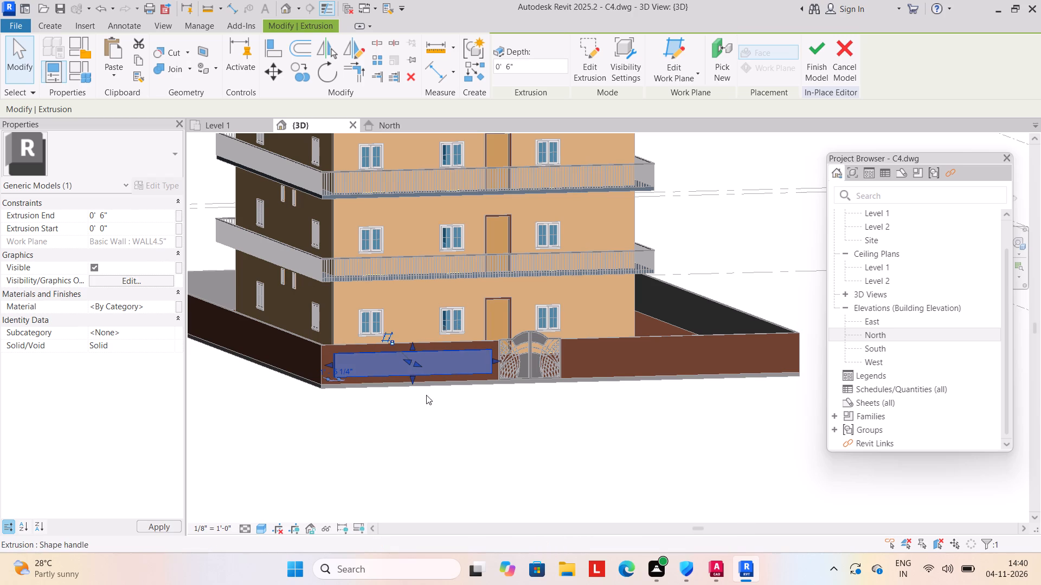
pyautogui.scroll(-2, 428, 398)
pyautogui.middleClick(429, 399)
pyautogui.click(429, 404)
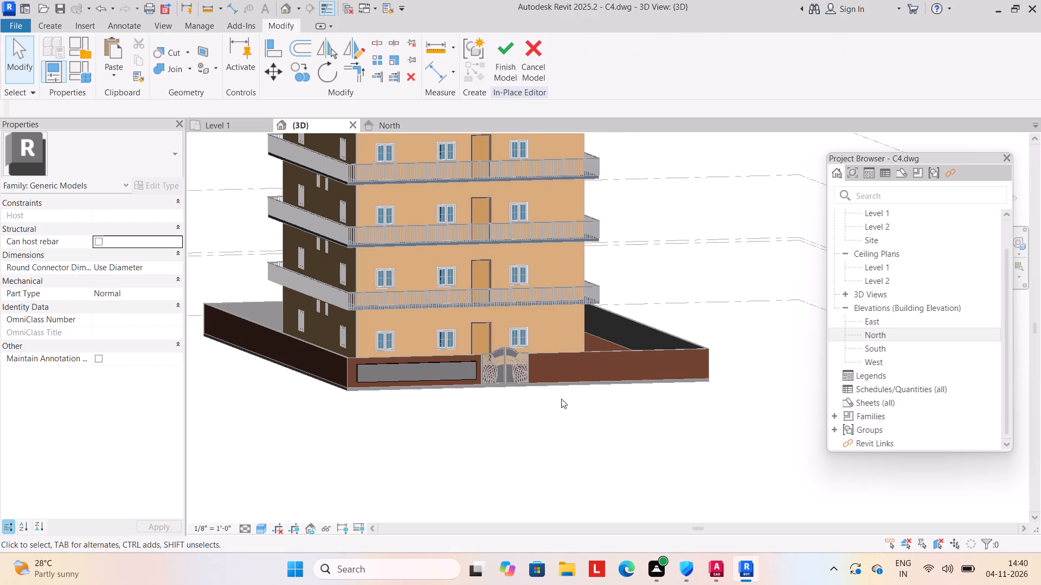
pyautogui.scroll(3, 571, 385)
pyautogui.click(497, 68)
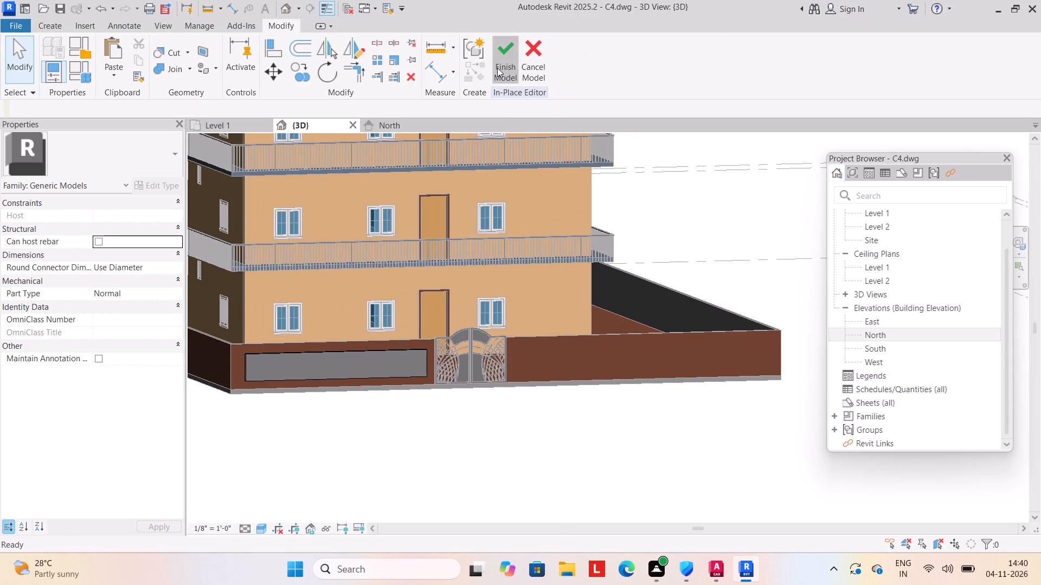
pyautogui.moveTo(574, 383); pyautogui.dragTo(553, 388, button='middle')
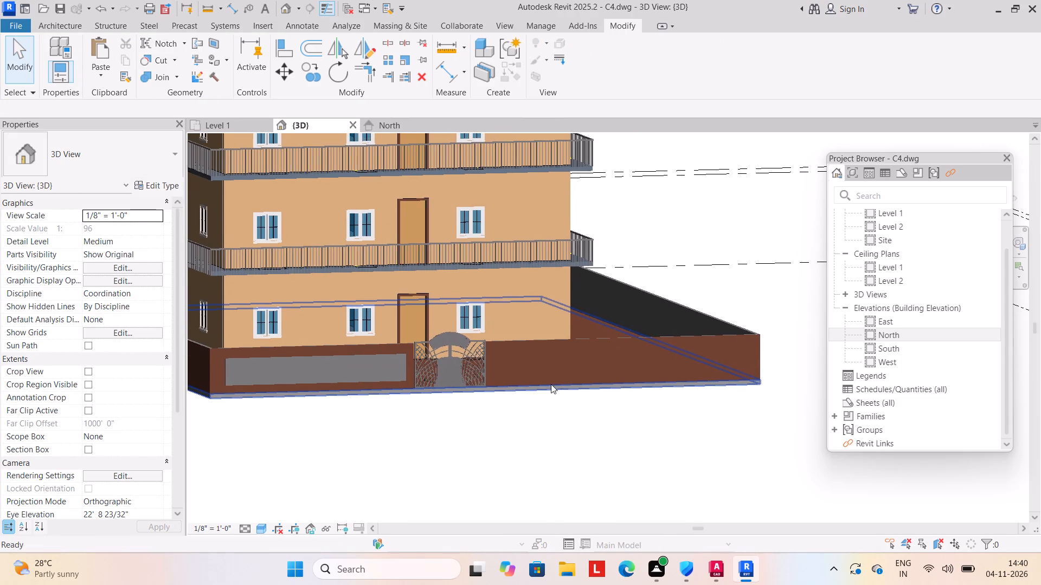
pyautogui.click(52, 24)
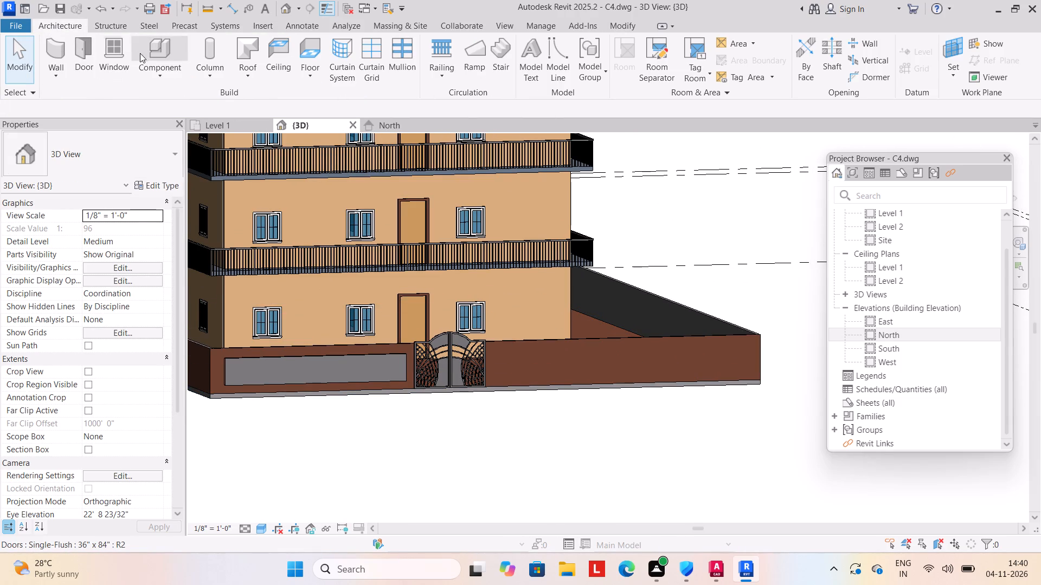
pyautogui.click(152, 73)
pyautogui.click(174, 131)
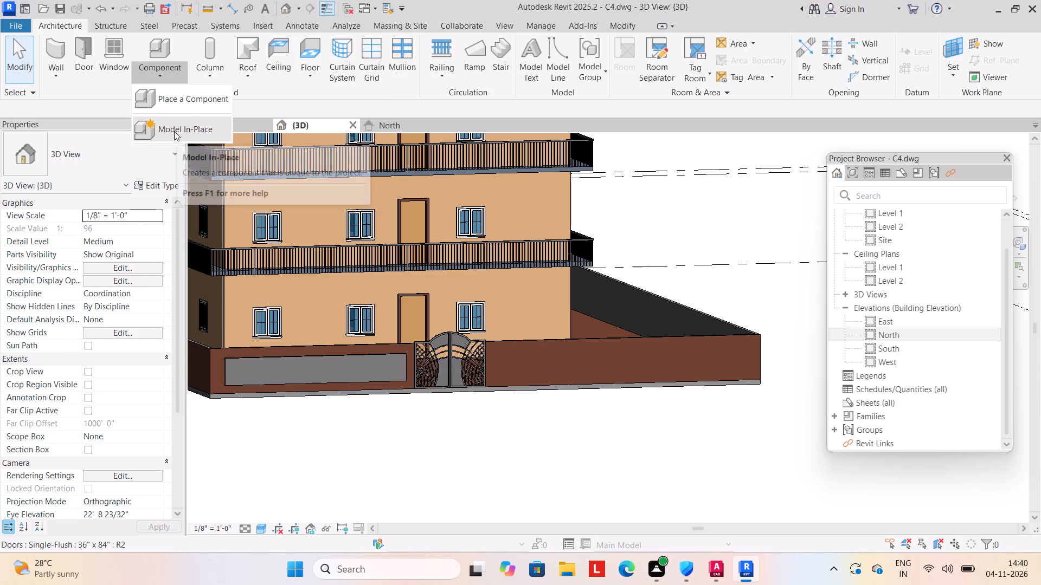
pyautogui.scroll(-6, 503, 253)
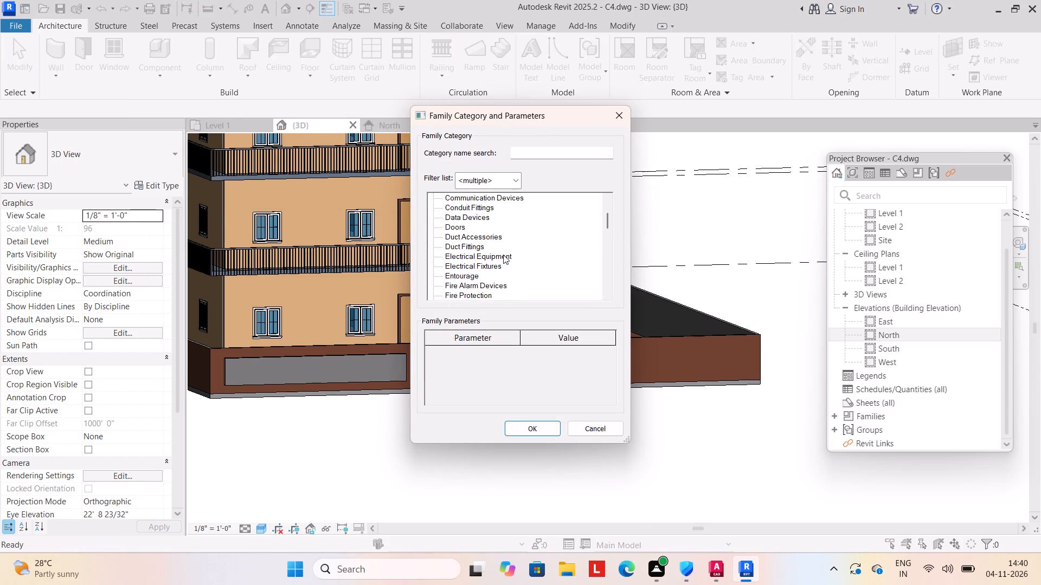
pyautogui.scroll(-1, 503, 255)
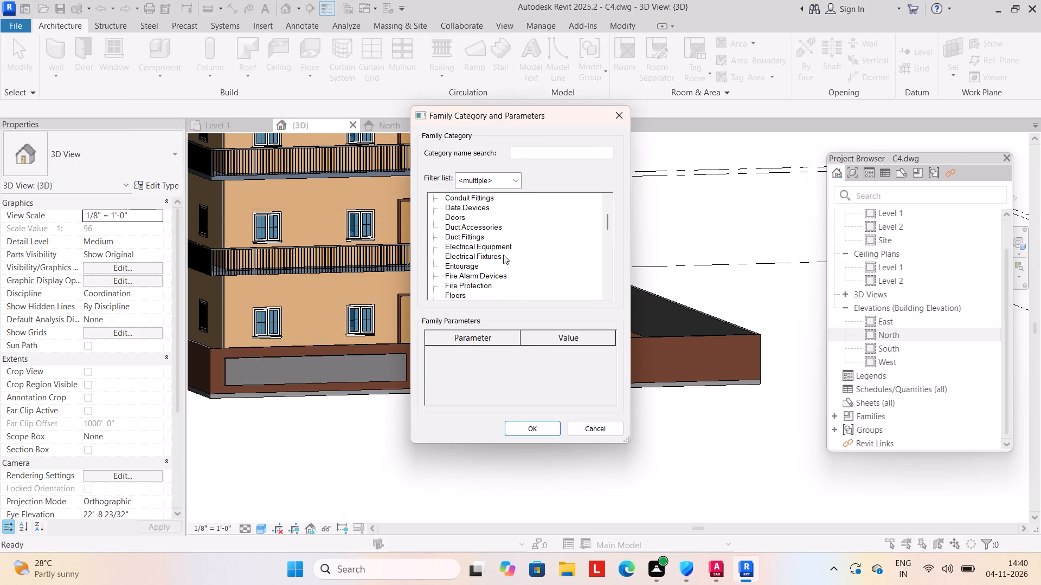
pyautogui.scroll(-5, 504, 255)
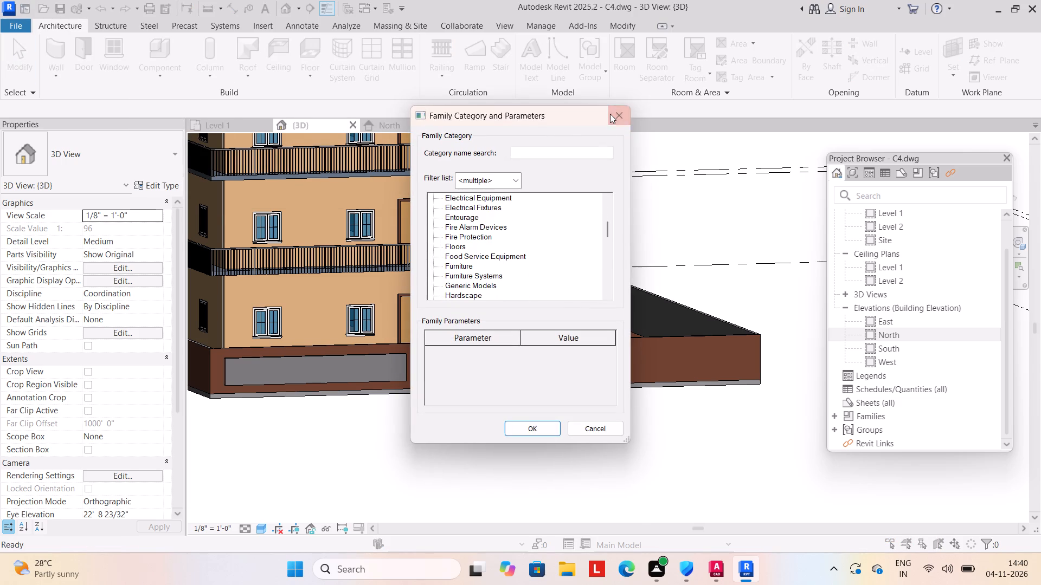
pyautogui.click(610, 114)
# Edit the panel model in place, adding an extruded rectangle about 2'-6" high on the front boundary wall face right of the gate.
pyautogui.click(371, 356)
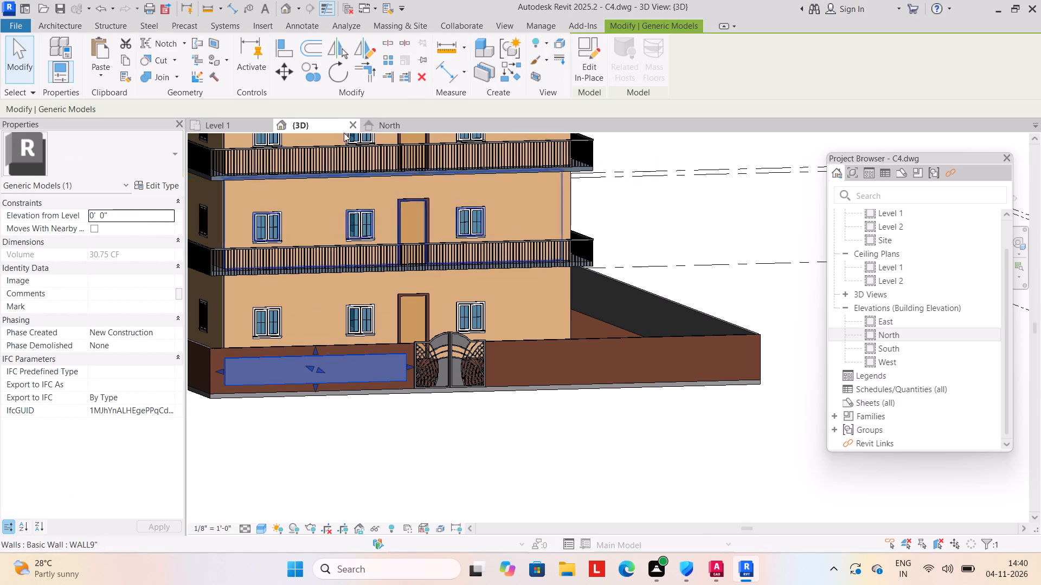
pyautogui.click(582, 61)
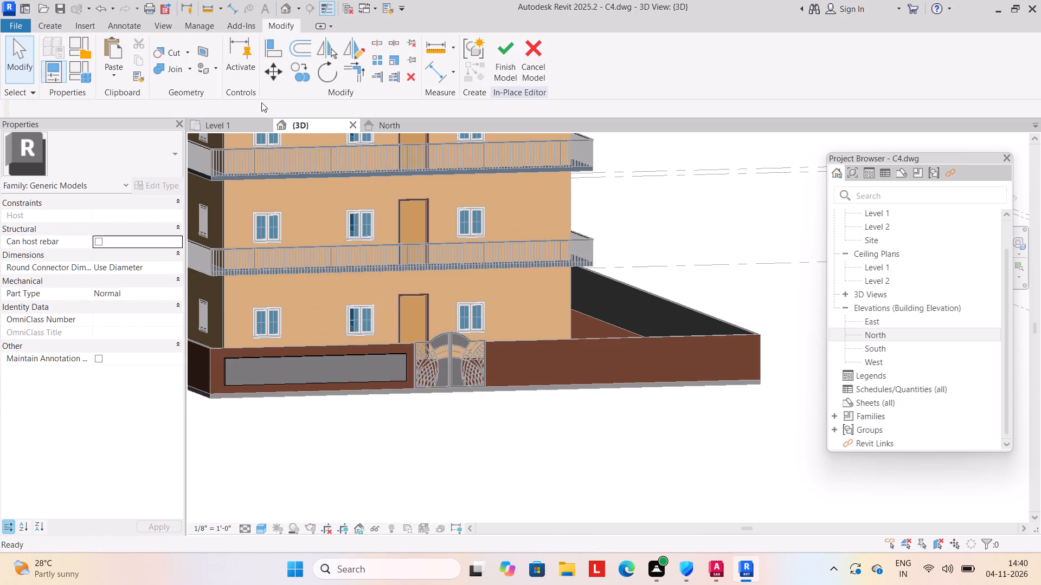
pyautogui.click(51, 26)
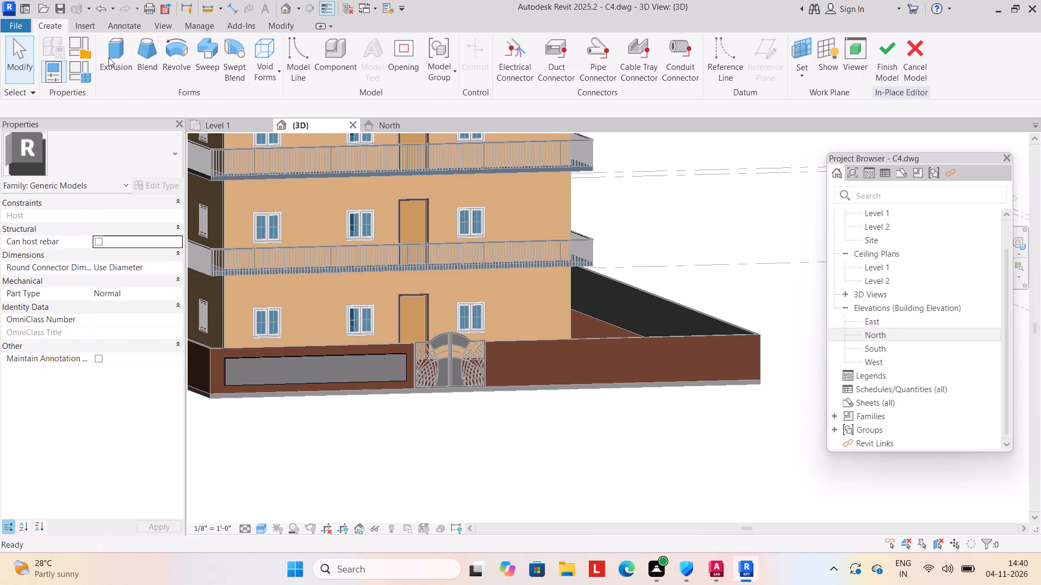
pyautogui.click(113, 57)
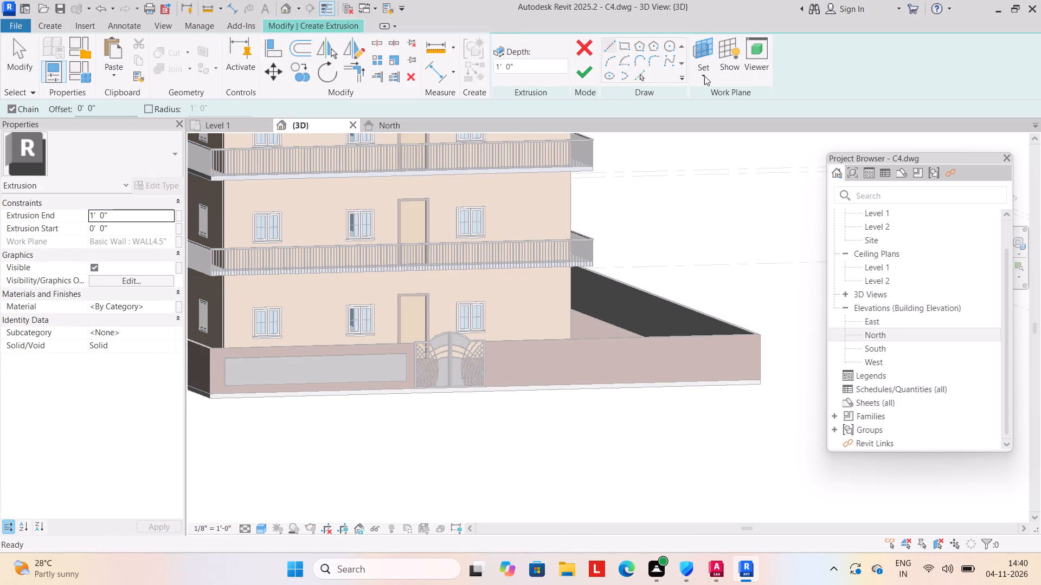
pyautogui.click(704, 76)
pyautogui.click(715, 125)
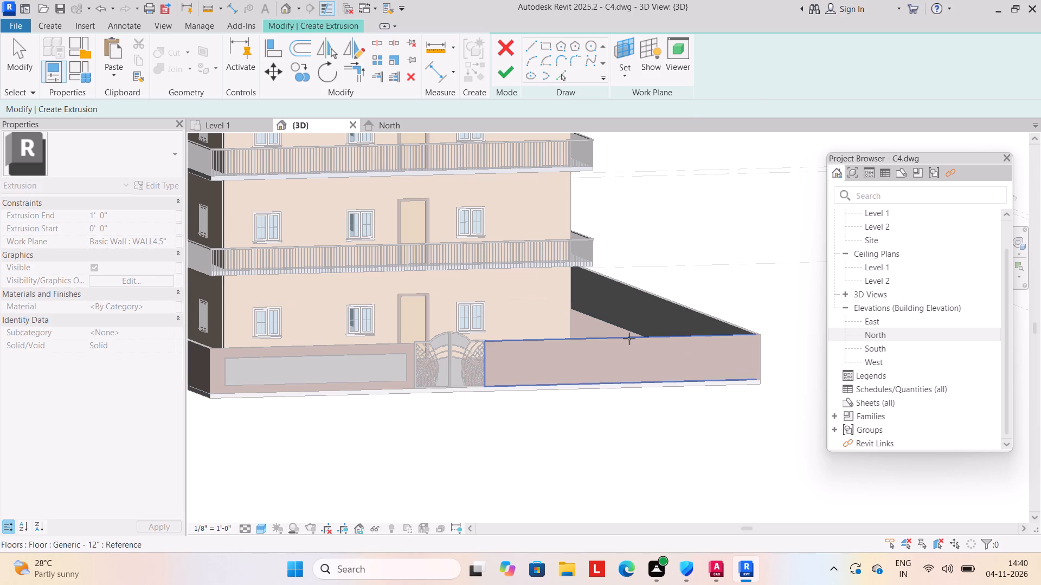
pyautogui.click(629, 339)
pyautogui.click(624, 45)
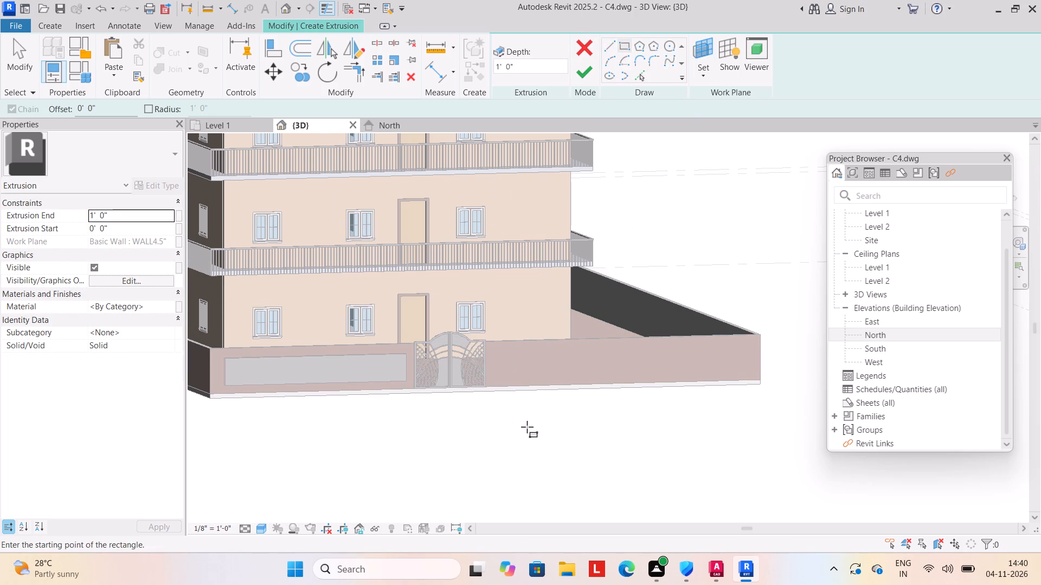
pyautogui.click(501, 354)
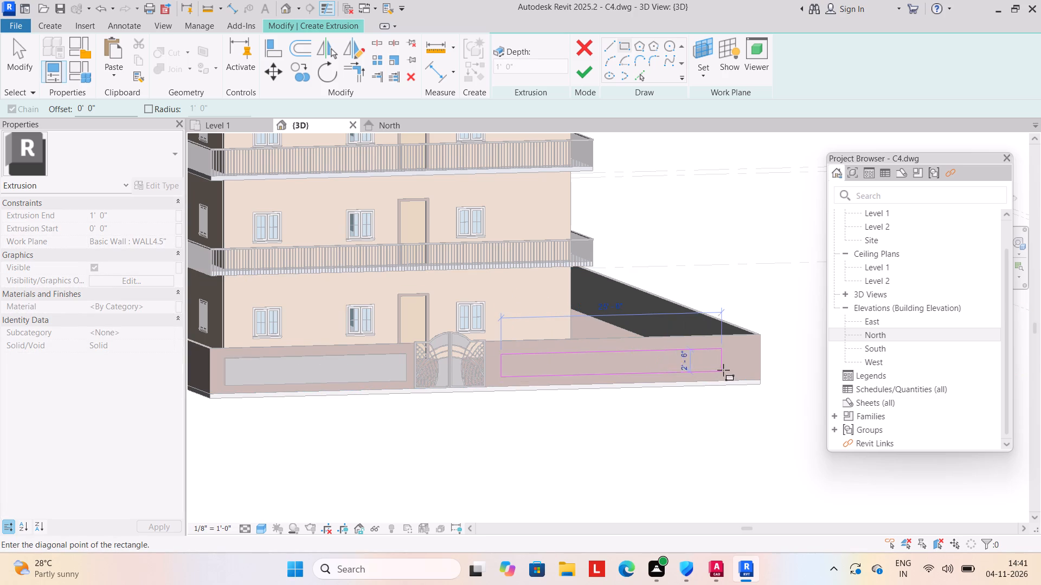
pyautogui.click(750, 369)
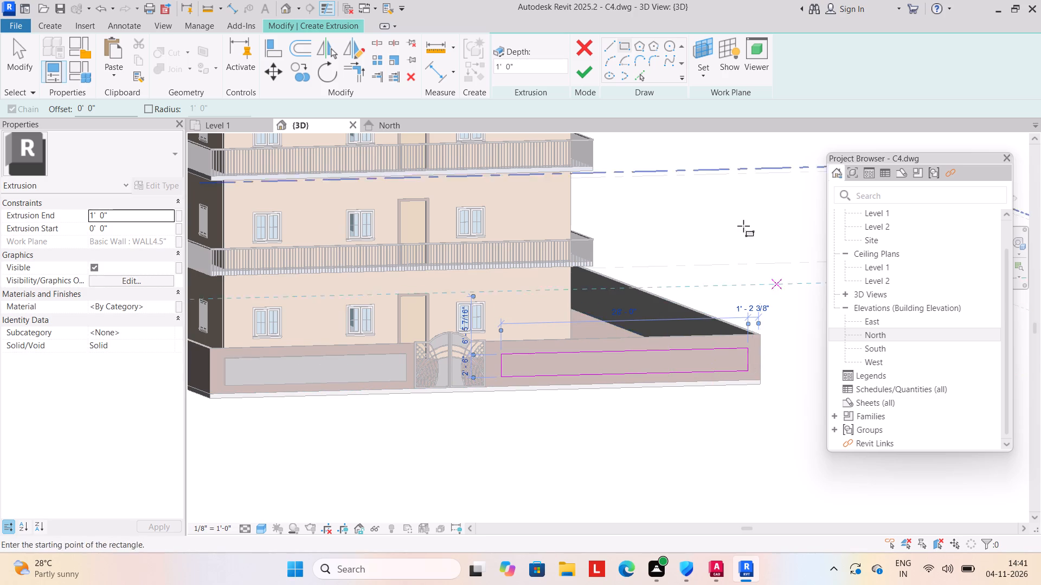
pyautogui.click(583, 74)
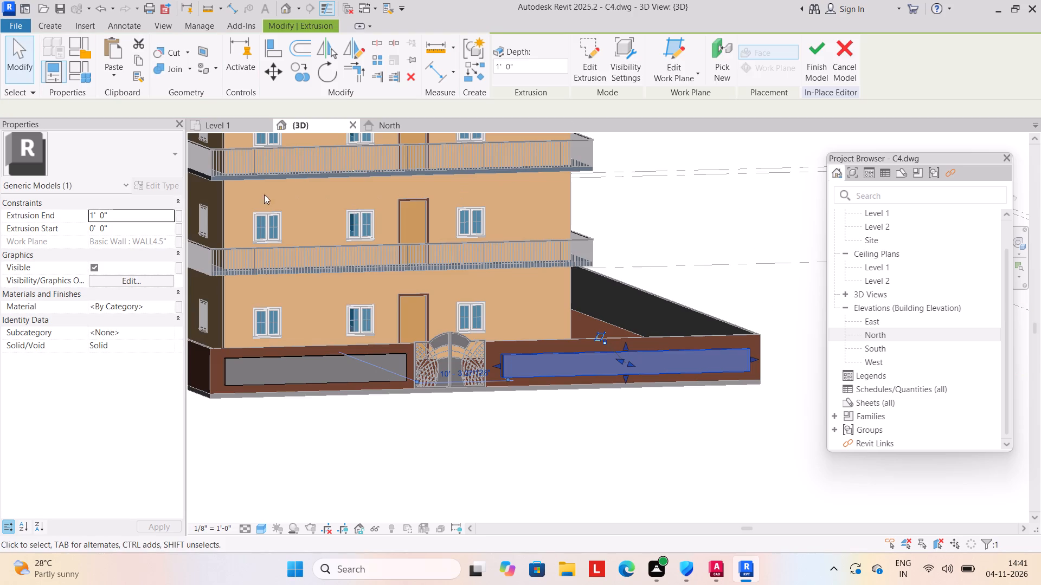
# Set the second wall panel's extrusion end to 6" and finish the in-place model.
pyautogui.click(136, 216)
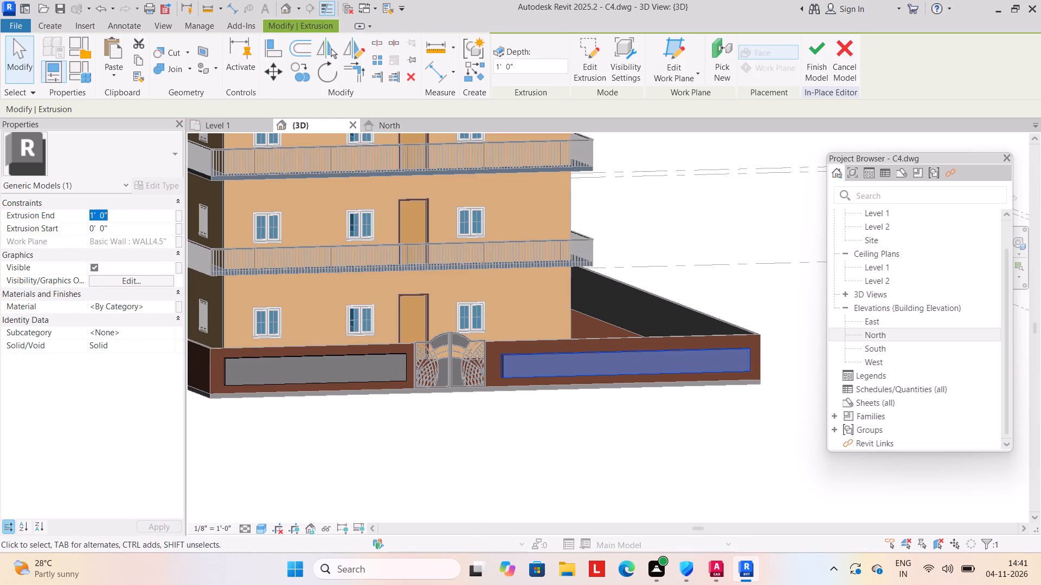
pyautogui.write('6"')
pyautogui.press('Return')
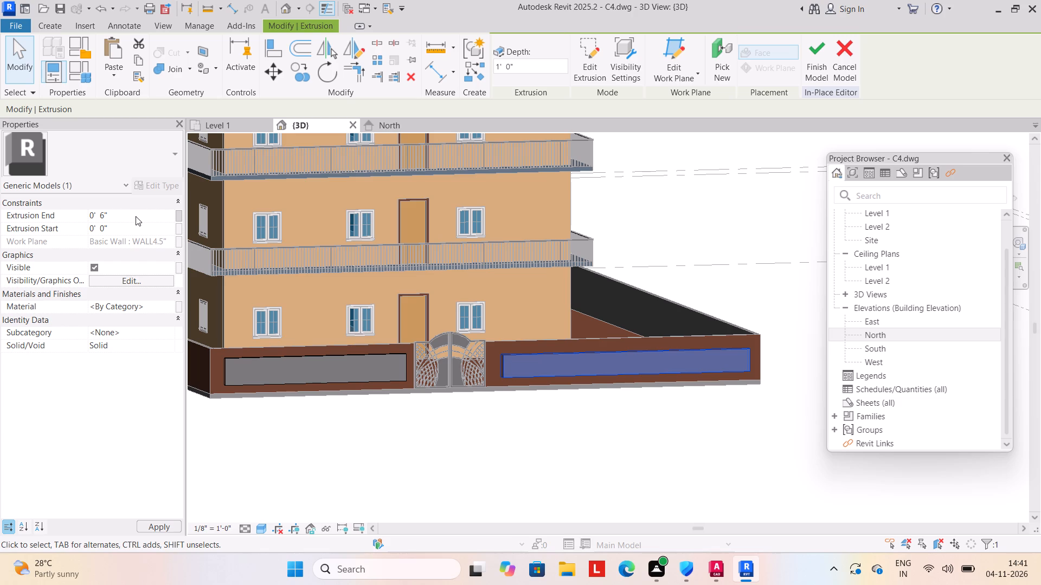
pyautogui.click(822, 69)
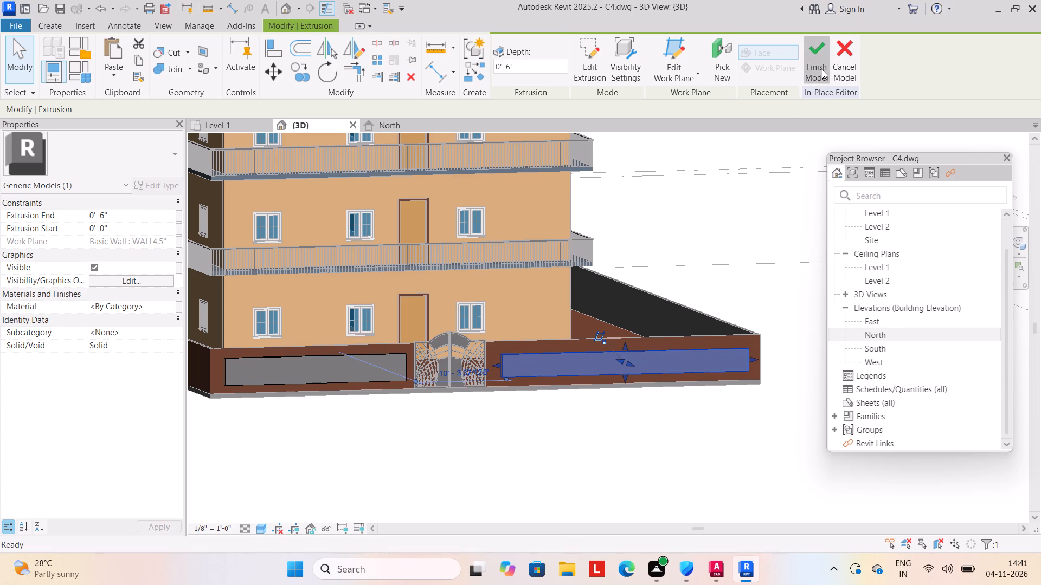
pyautogui.scroll(-2, 700, 366)
pyautogui.moveTo(700, 366); pyautogui.dragTo(709, 367, button='middle')
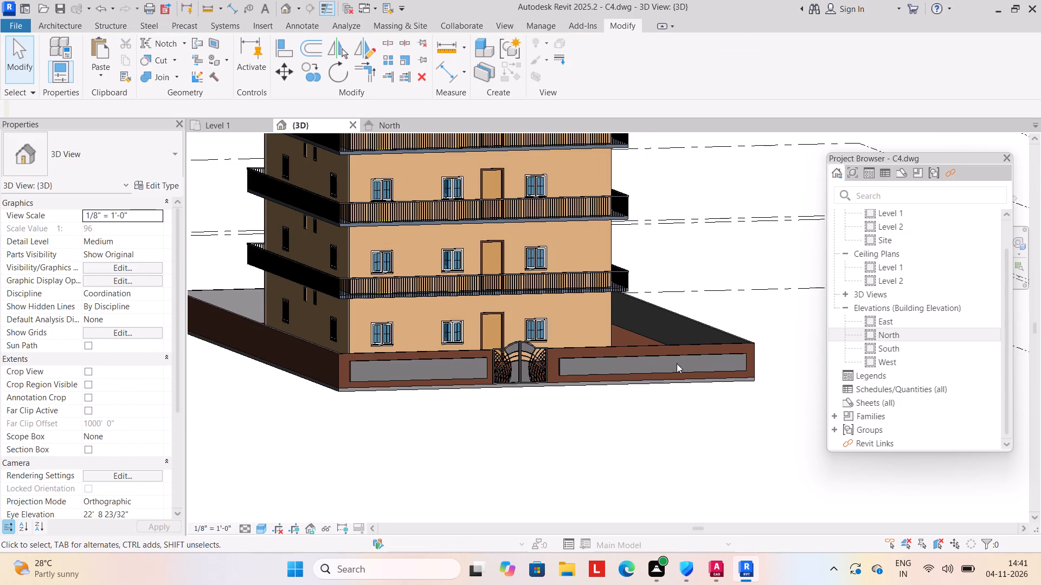
# Edit the front wall panels in place, paint both panel faces with the Laminate, Ivory, Matte material, and finish the model.
pyautogui.click(669, 370)
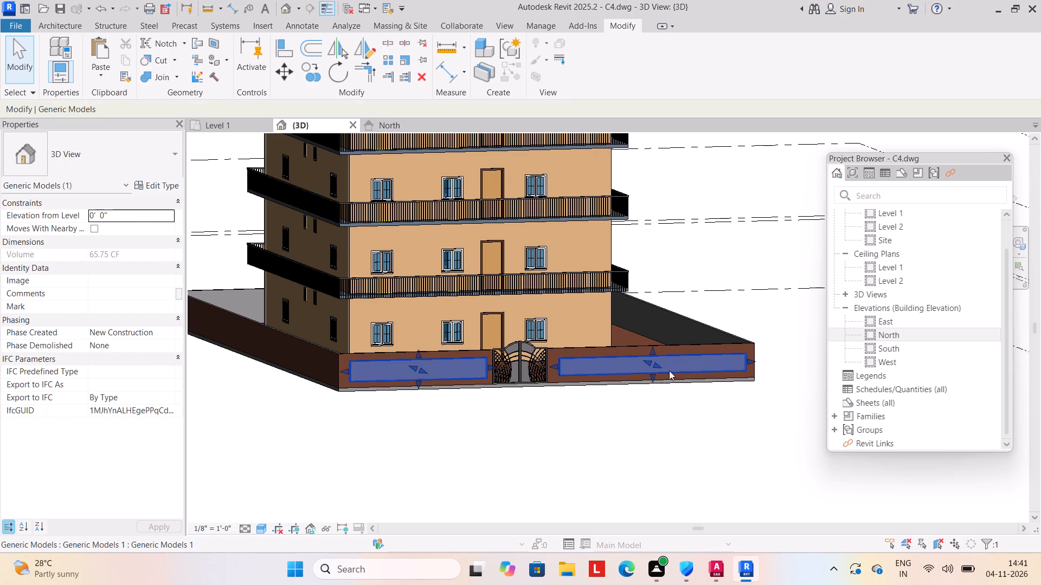
pyautogui.scroll(4, 650, 374)
pyautogui.click(653, 376)
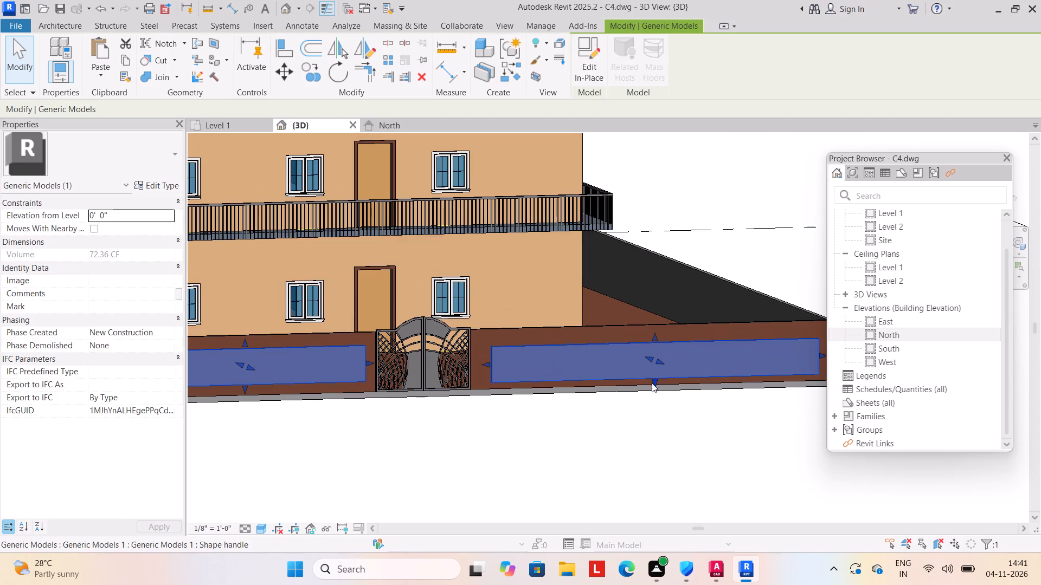
pyautogui.scroll(-3, 619, 411)
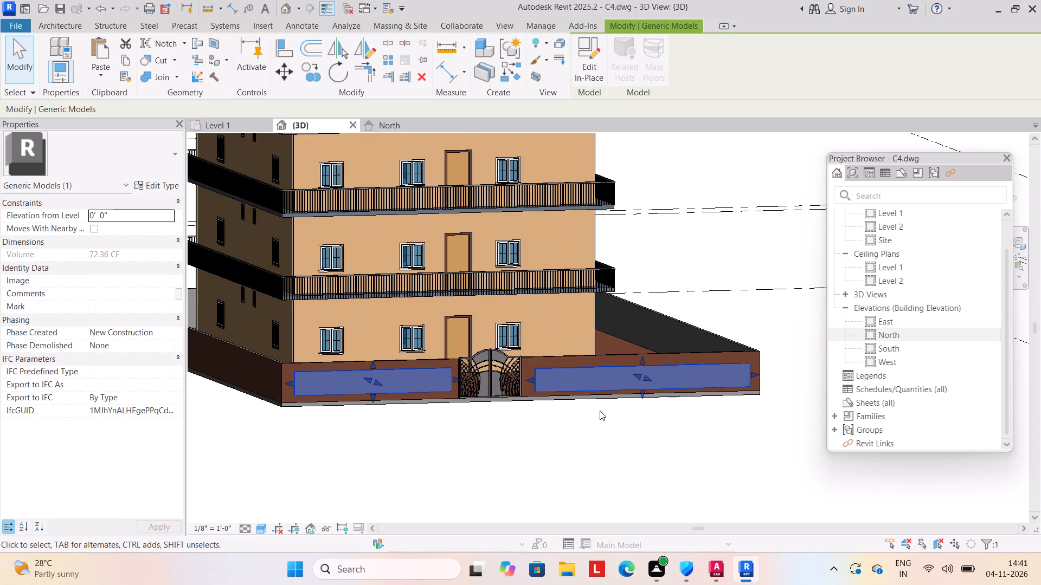
pyautogui.click(595, 417)
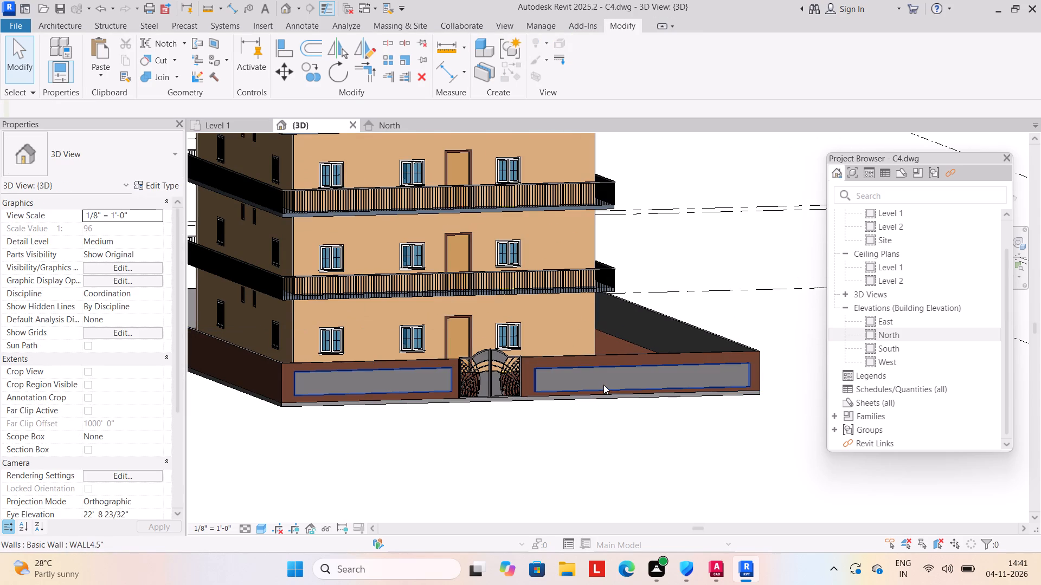
pyautogui.click(603, 385)
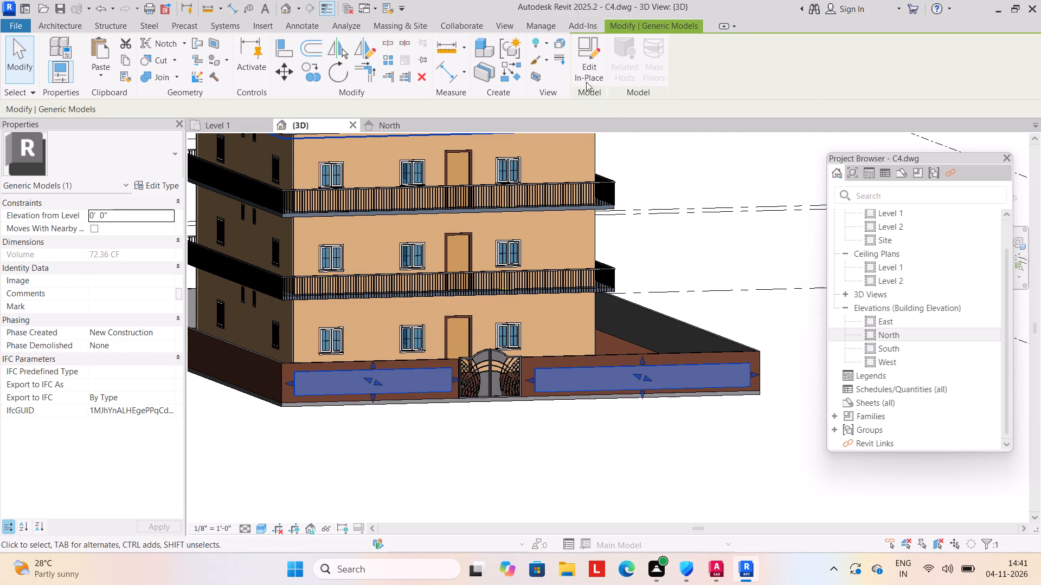
pyautogui.click(583, 65)
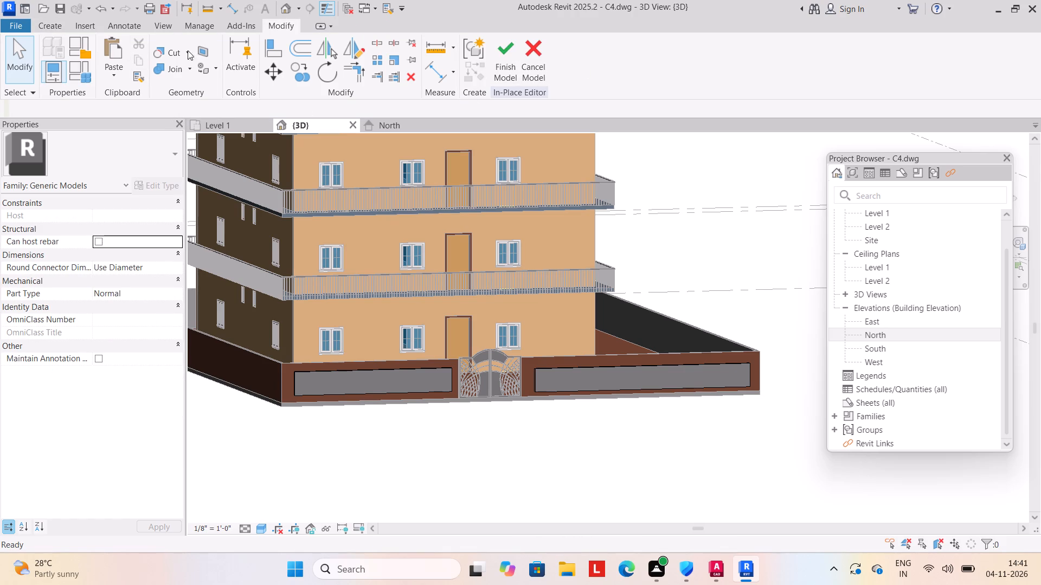
pyautogui.click(213, 66)
pyautogui.click(217, 86)
pyautogui.scroll(-4, 120, 193)
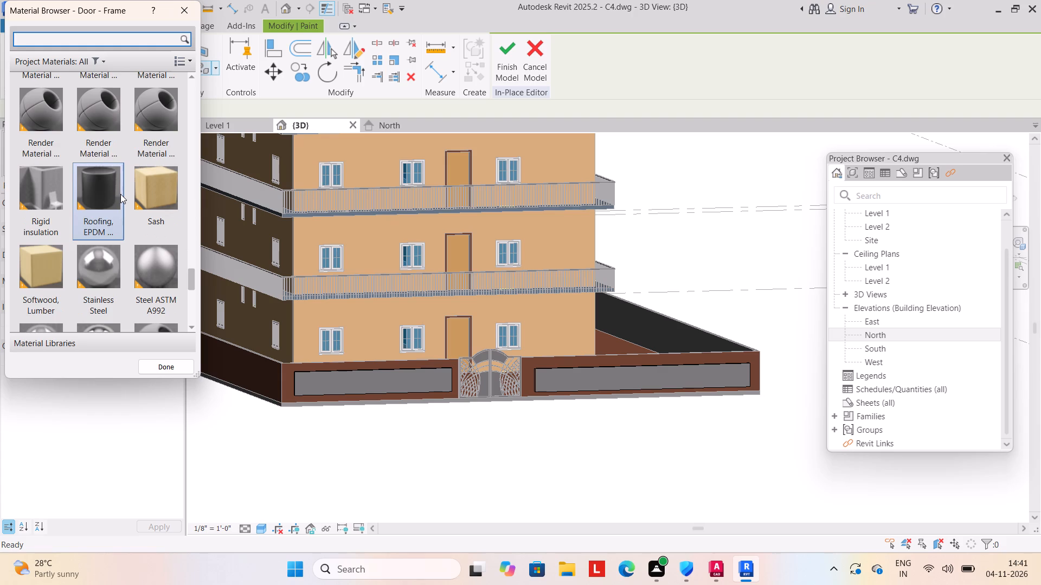
pyautogui.scroll(-5, 120, 194)
pyautogui.scroll(7, 121, 195)
pyautogui.scroll(-2, 123, 196)
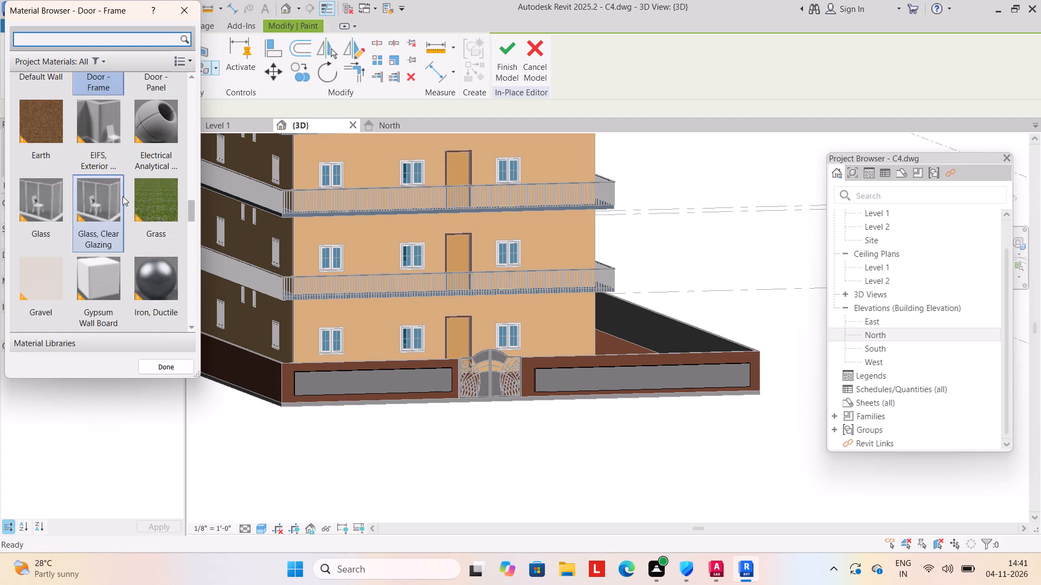
pyautogui.scroll(-1, 123, 196)
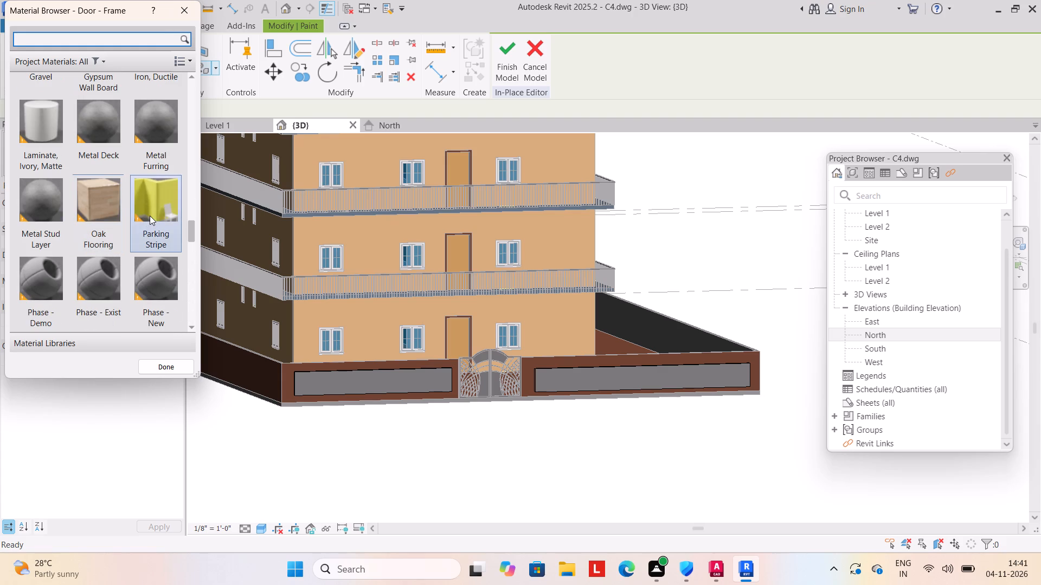
pyautogui.click(47, 129)
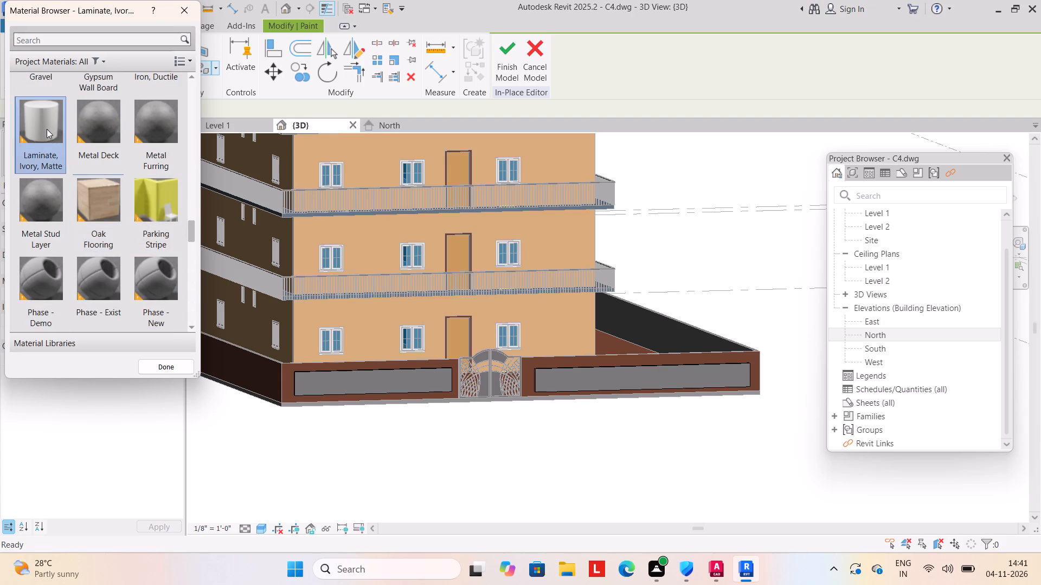
pyautogui.click(318, 374)
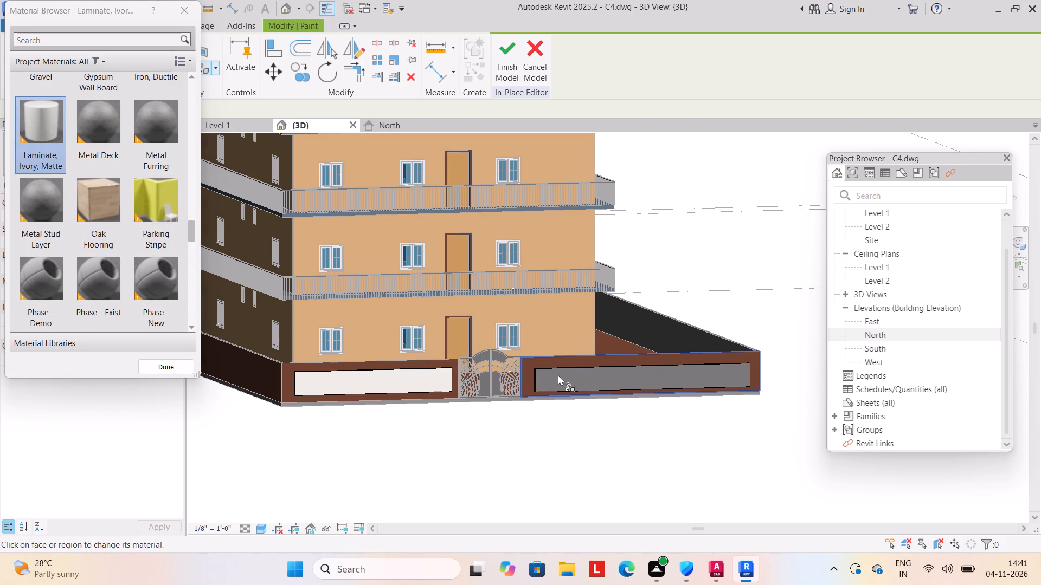
pyautogui.click(558, 375)
pyautogui.click(510, 63)
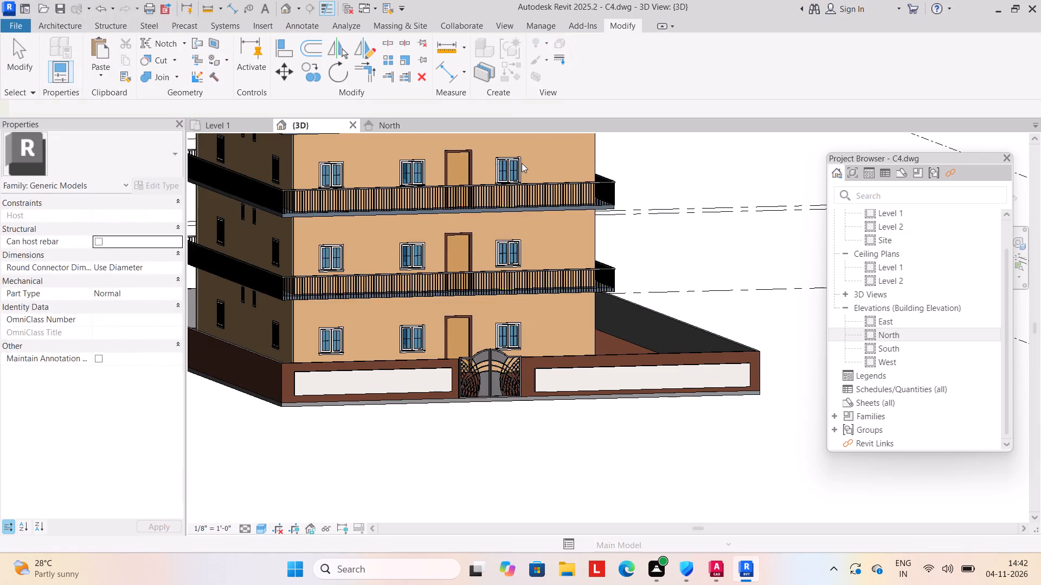
# Examine the whole building and its boundary wall from the front and from the side.
pyautogui.scroll(-4, 539, 370)
pyautogui.moveTo(539, 373); pyautogui.dragTo(541, 386, button='middle')
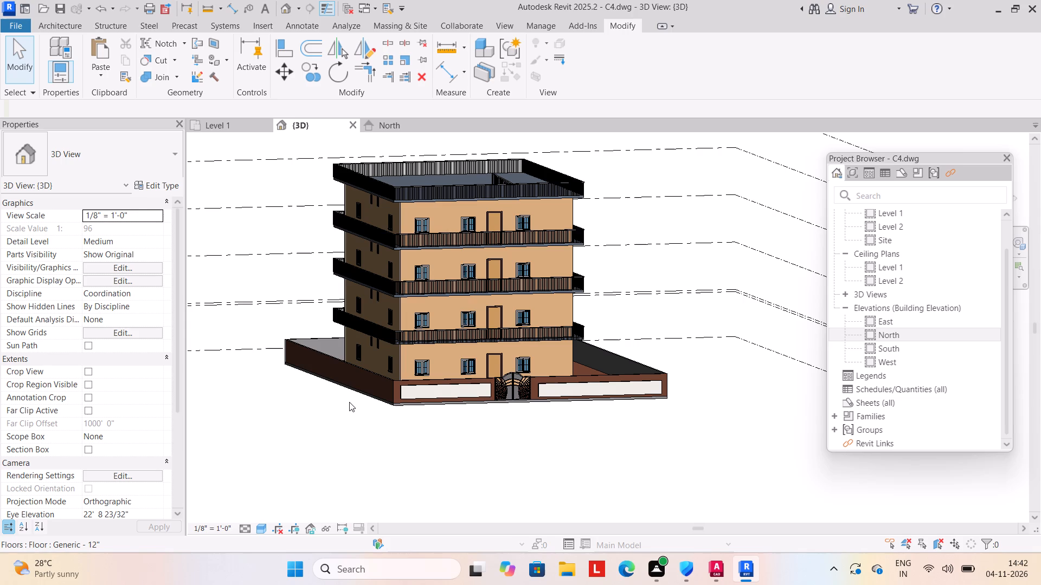
pyautogui.scroll(-2, 349, 402)
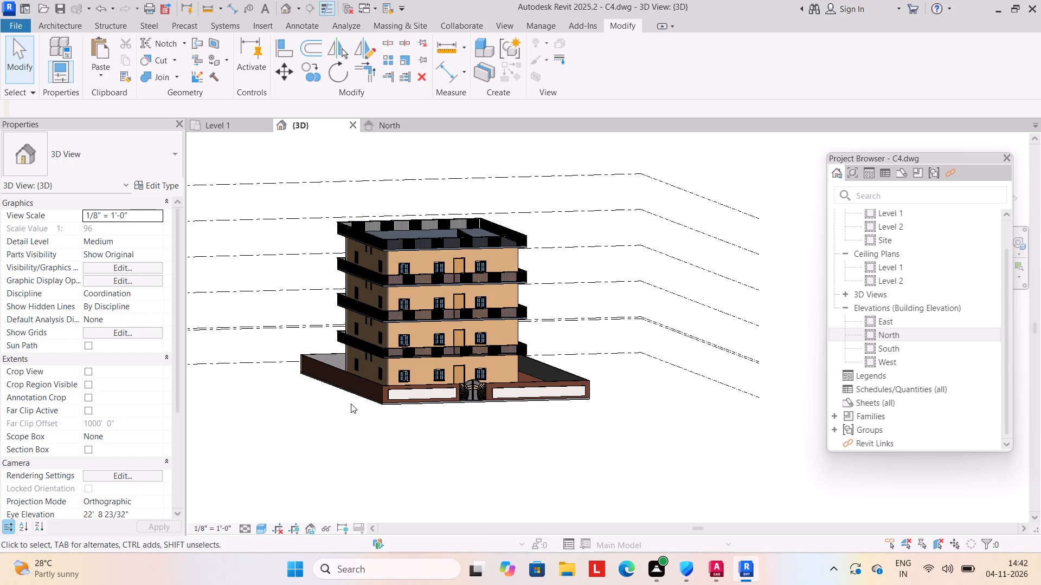
pyautogui.moveTo(351, 404); pyautogui.dragTo(444, 418, button='middle')
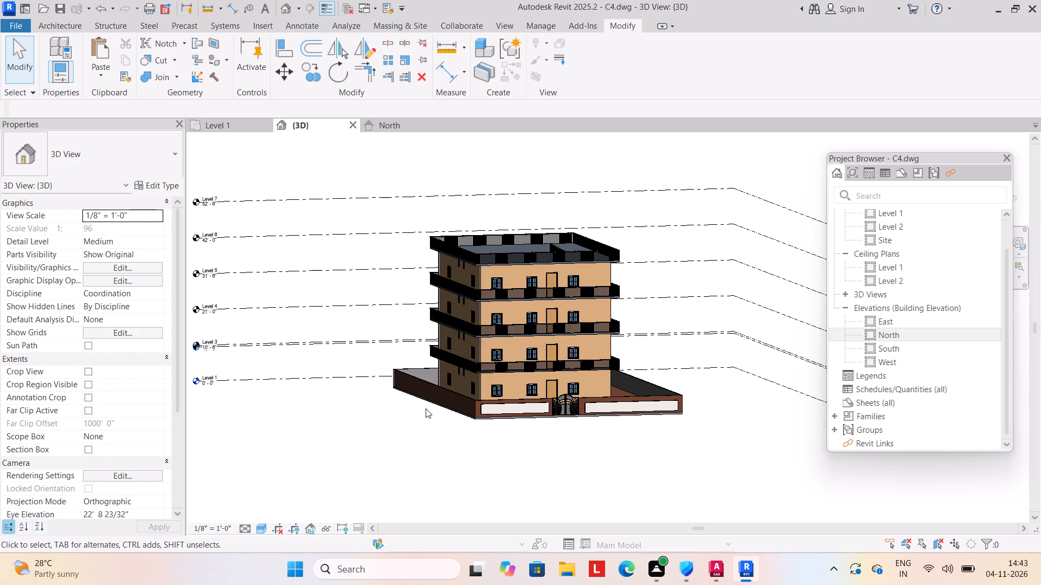
pyautogui.scroll(2, 454, 398)
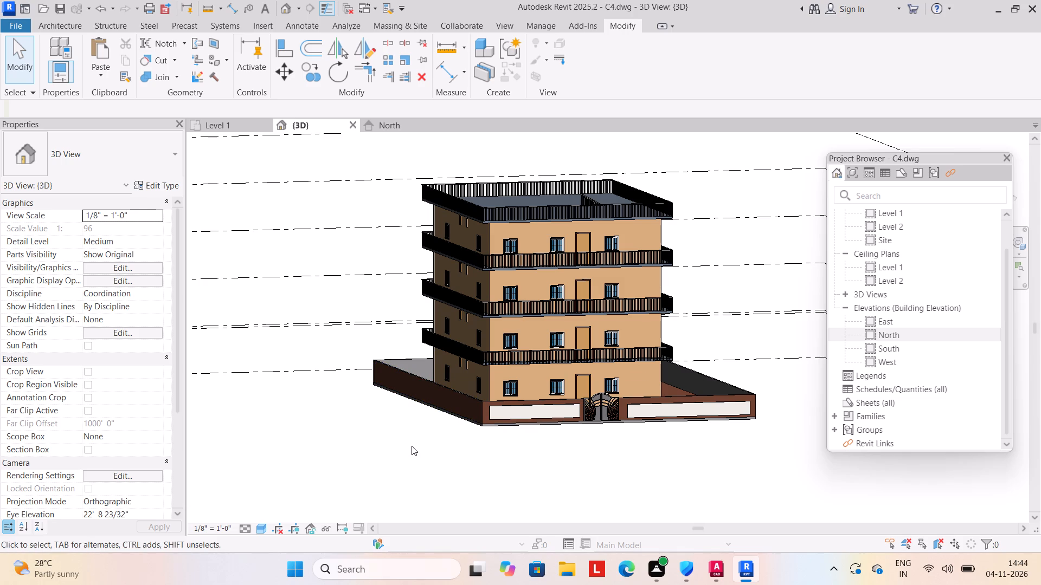
pyautogui.scroll(-1, 412, 446)
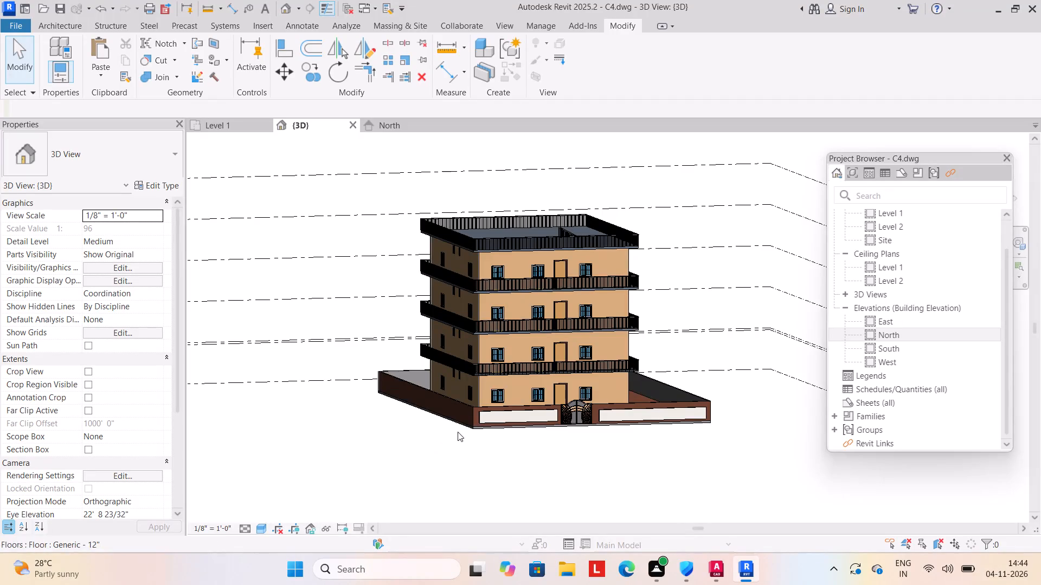
pyautogui.keyDown('shift'); pyautogui.moveTo(387, 435); pyautogui.dragTo(522, 456, button='middle'); pyautogui.keyUp('shift')
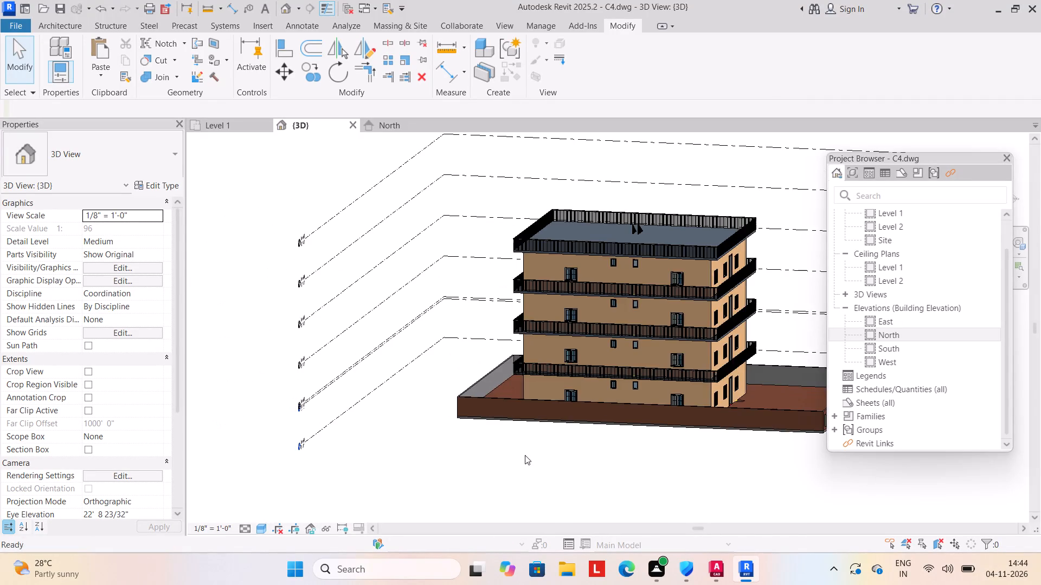
pyautogui.moveTo(515, 450); pyautogui.dragTo(374, 458, button='middle')
pyautogui.keyDown('shift'); pyautogui.moveTo(427, 451); pyautogui.dragTo(454, 454, button='middle'); pyautogui.keyUp('shift')
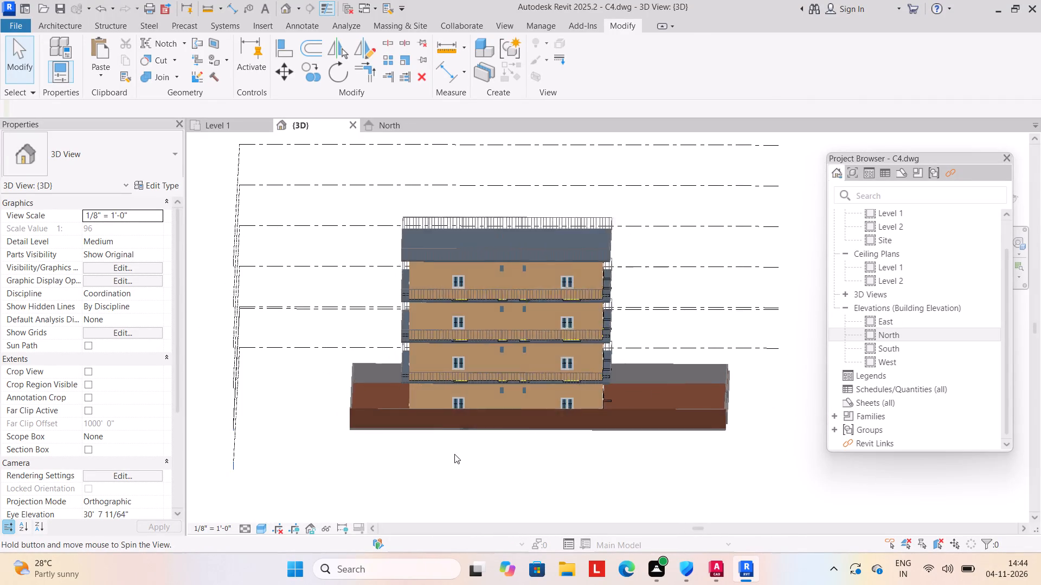
# Create a new in-place model in the Generic Models category, keeping the default name.
pyautogui.click(70, 30)
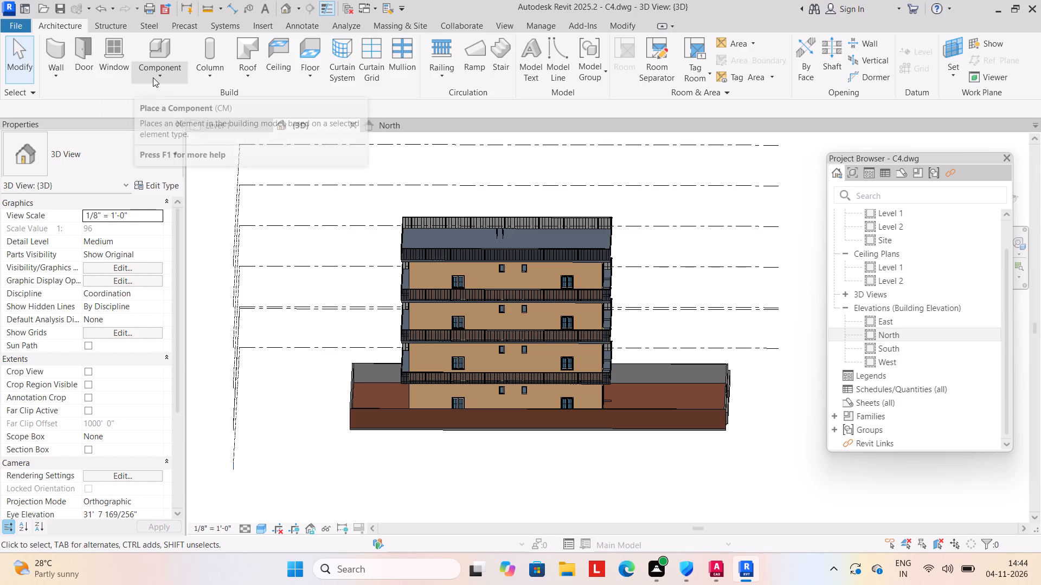
pyautogui.click(157, 75)
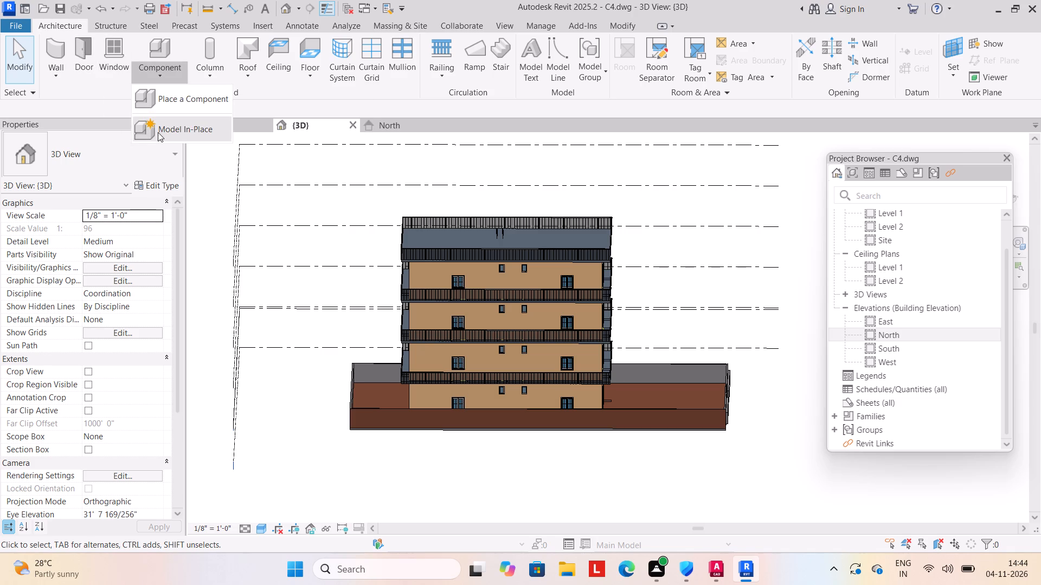
pyautogui.click(163, 127)
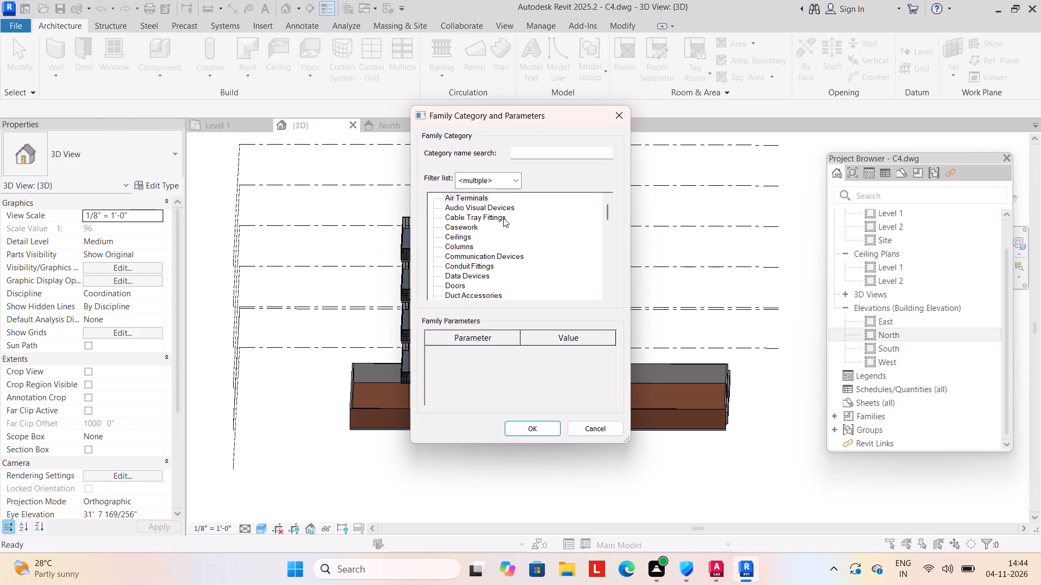
pyautogui.scroll(-16, 515, 251)
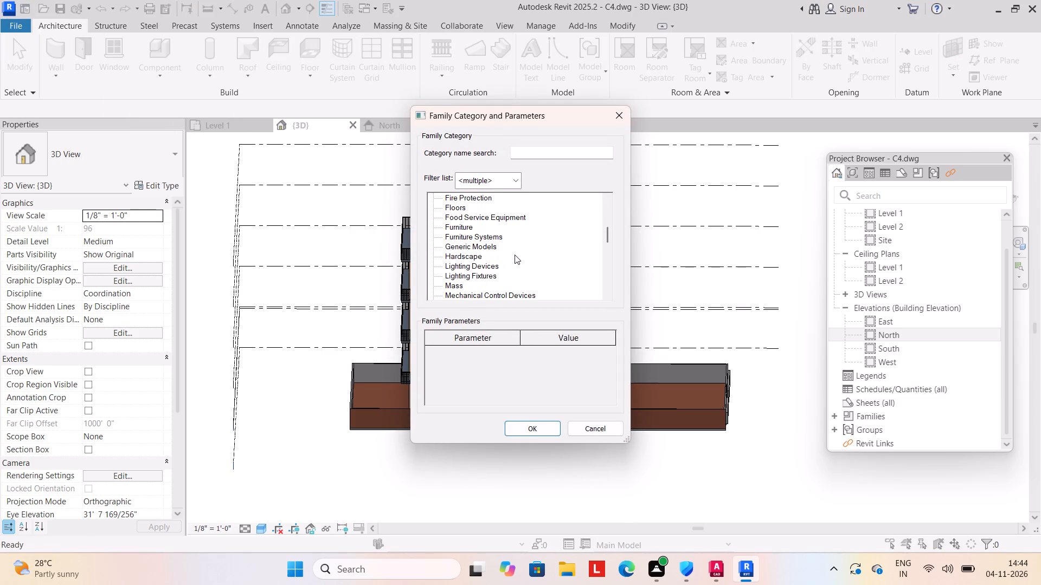
pyautogui.click(489, 247)
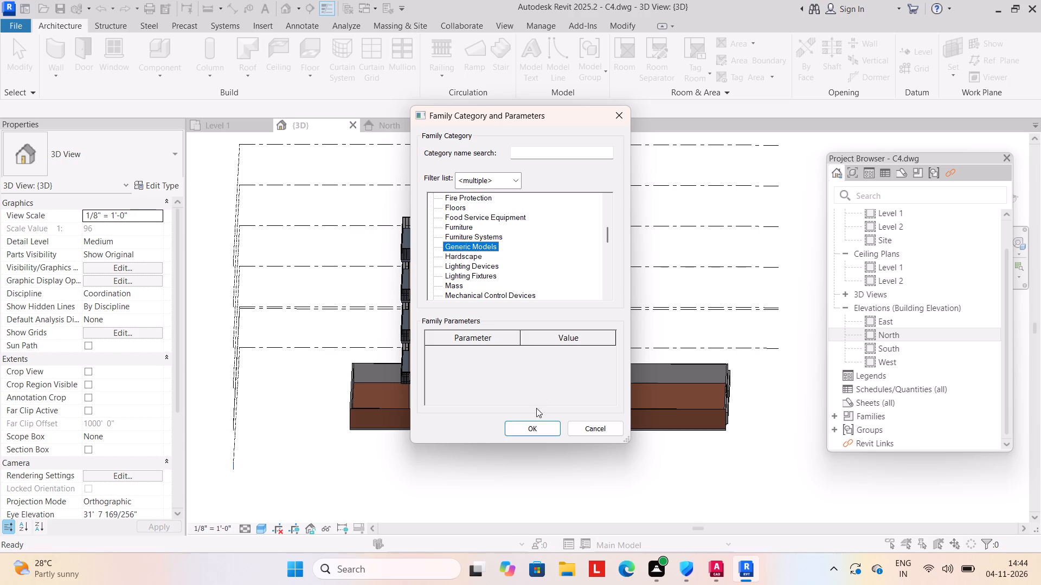
pyautogui.click(535, 430)
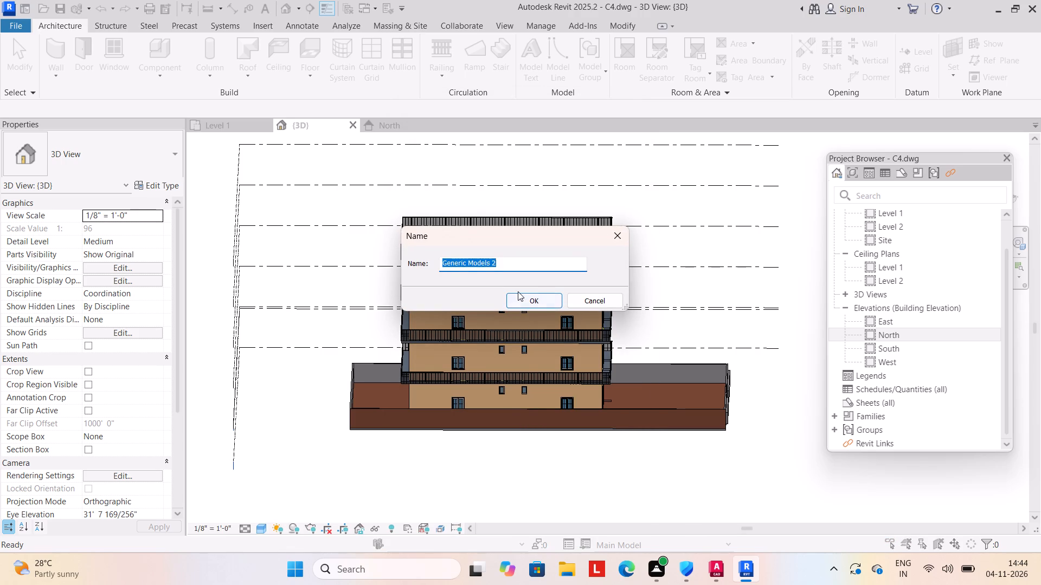
pyautogui.click(521, 299)
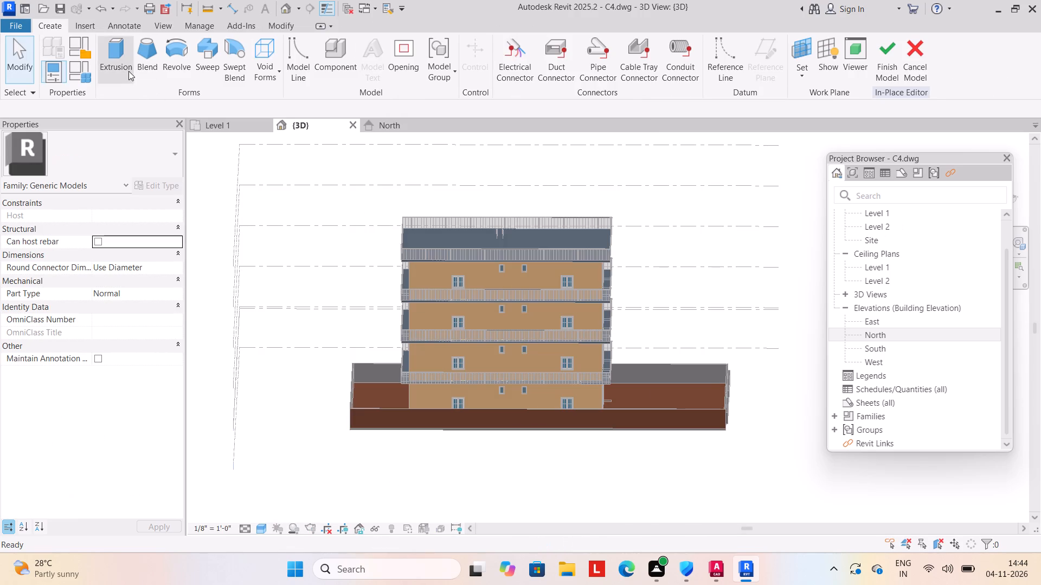
# Start an extrusion on the side boundary wall's outer face and sketch a six-sided polygon with a radius of about 2'-0" near the rear corner.
pyautogui.click(128, 71)
pyautogui.click(697, 76)
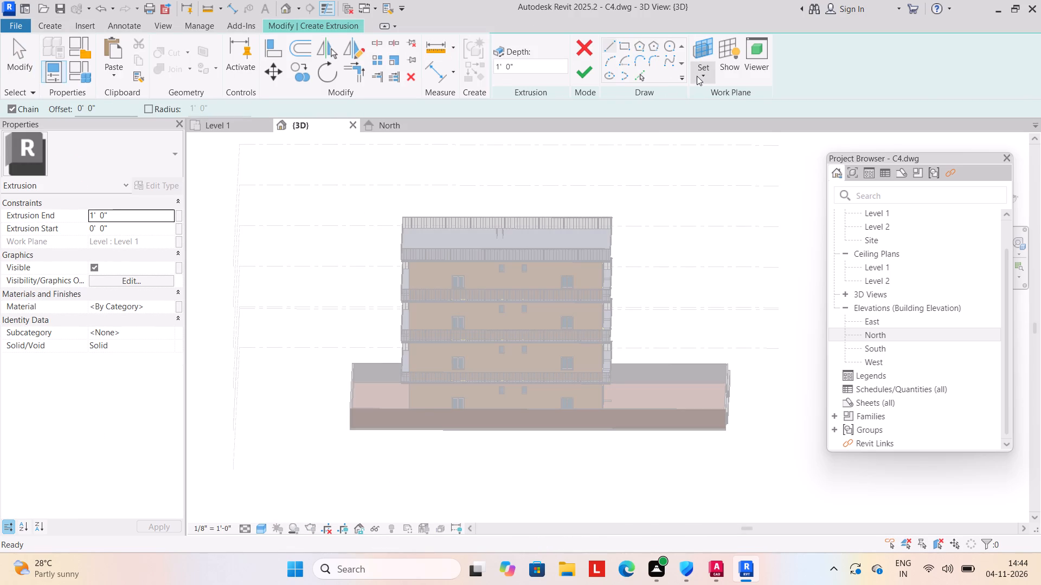
pyautogui.click(711, 126)
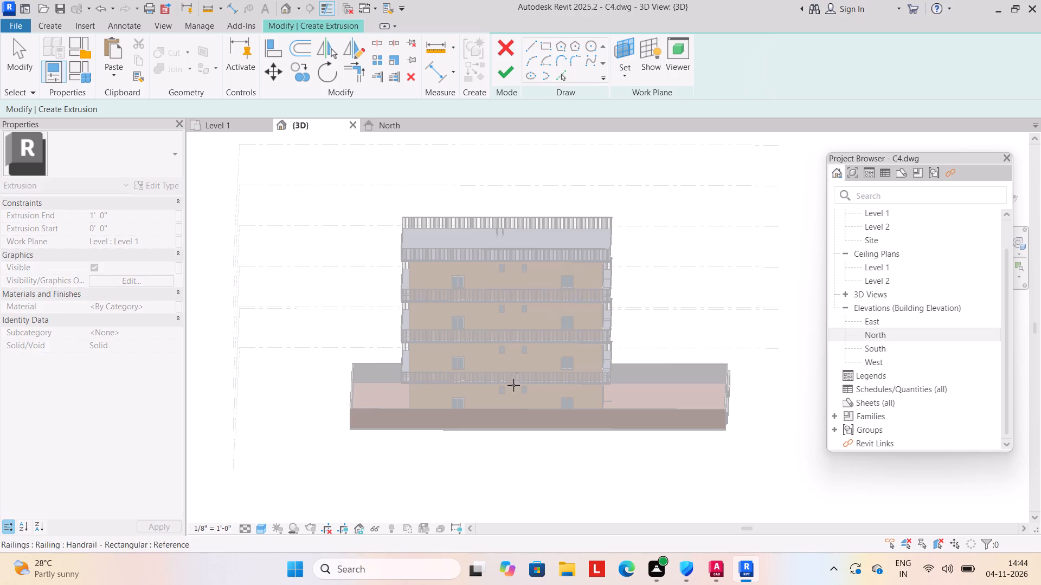
pyautogui.click(511, 412)
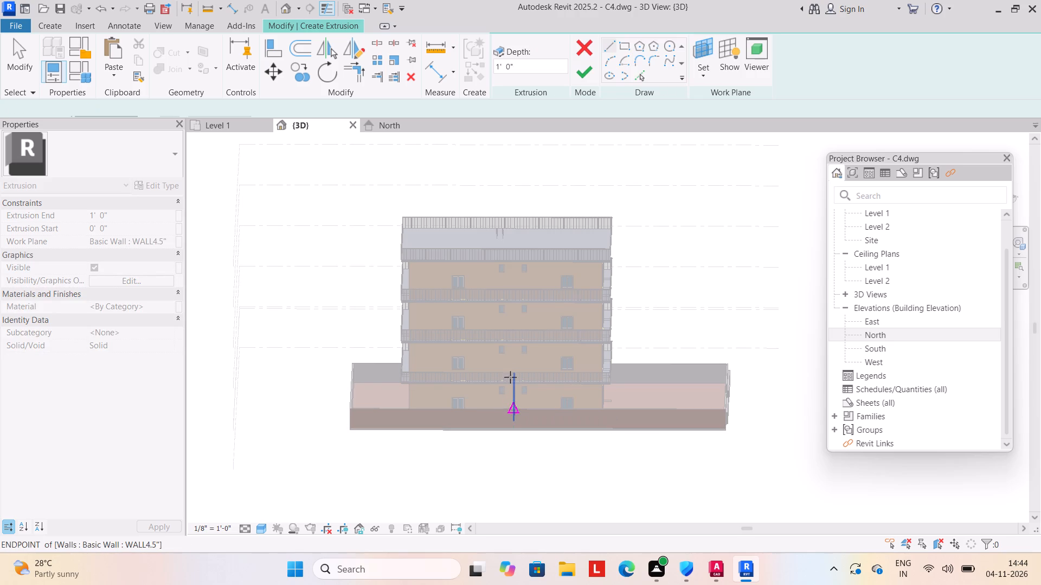
pyautogui.click(638, 44)
pyautogui.keyDown('shift'); pyautogui.moveTo(444, 447); pyautogui.dragTo(478, 433, button='middle'); pyautogui.keyUp('shift')
pyautogui.scroll(4, 444, 413)
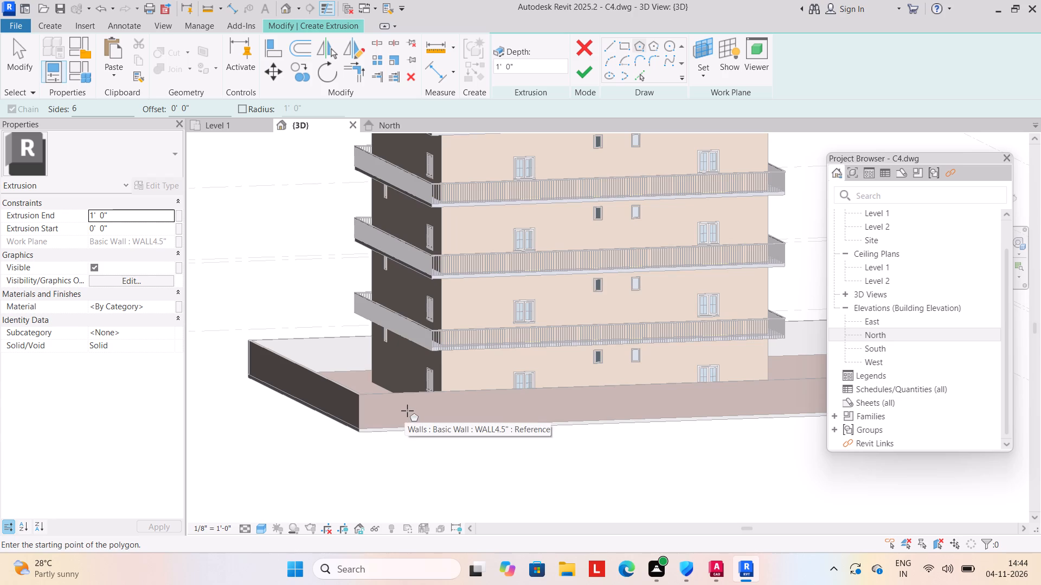
pyautogui.keyDown('shift'); pyautogui.moveTo(407, 411); pyautogui.dragTo(393, 416, button='middle'); pyautogui.keyUp('shift')
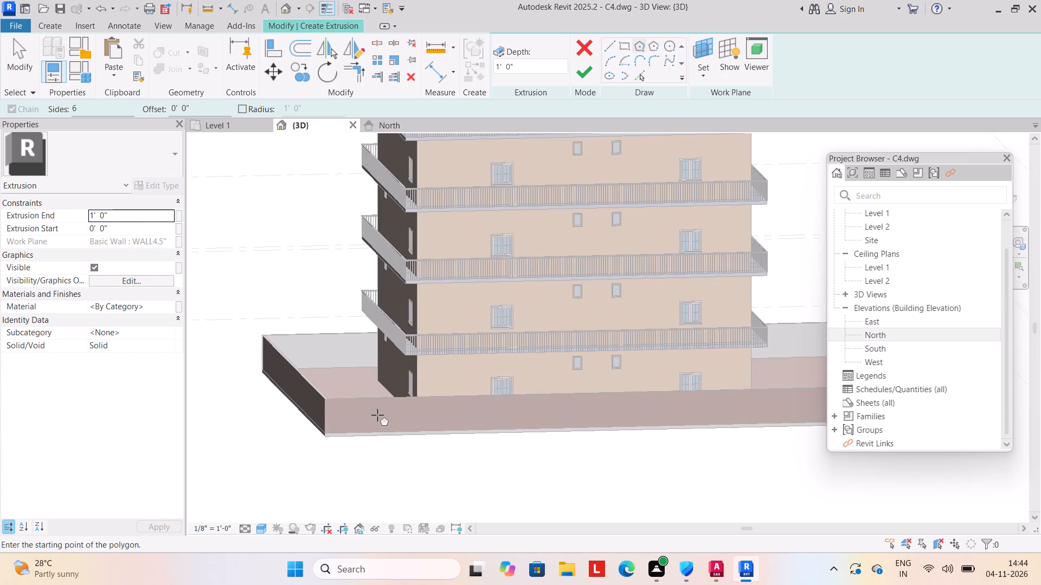
pyautogui.scroll(3, 377, 415)
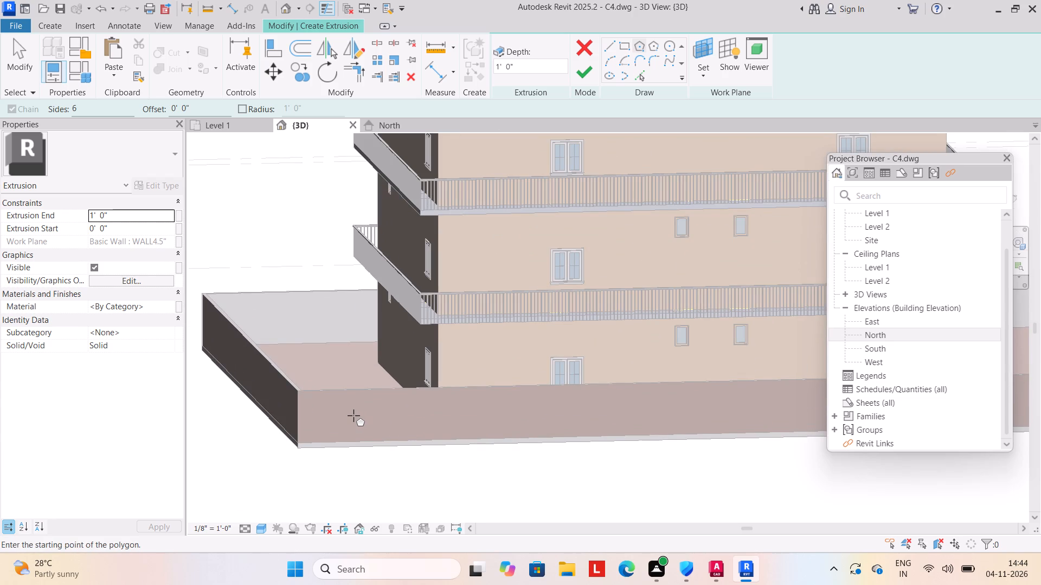
pyautogui.click(351, 414)
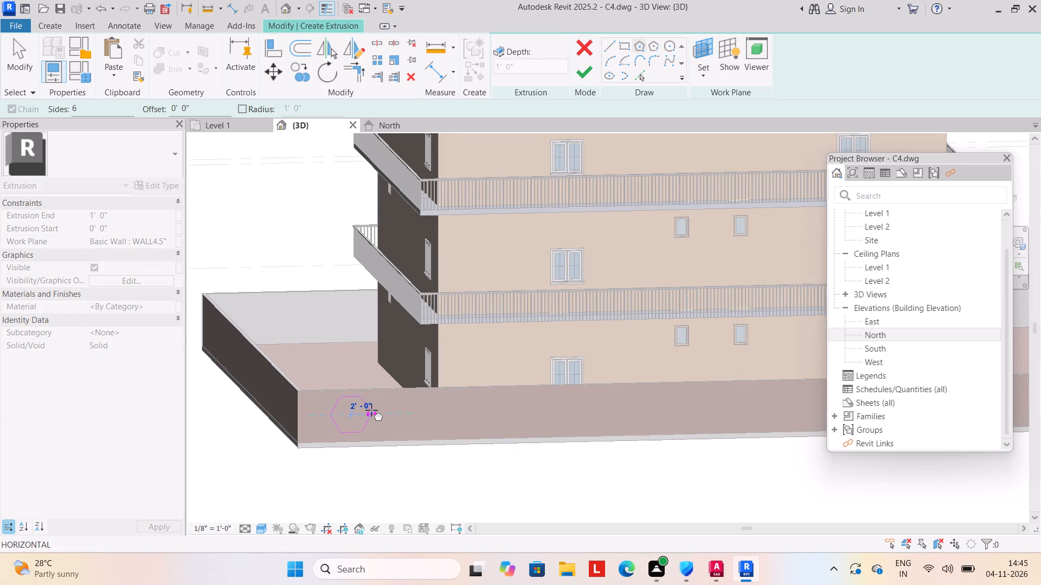
pyautogui.click(371, 409)
pyautogui.press('Escape')
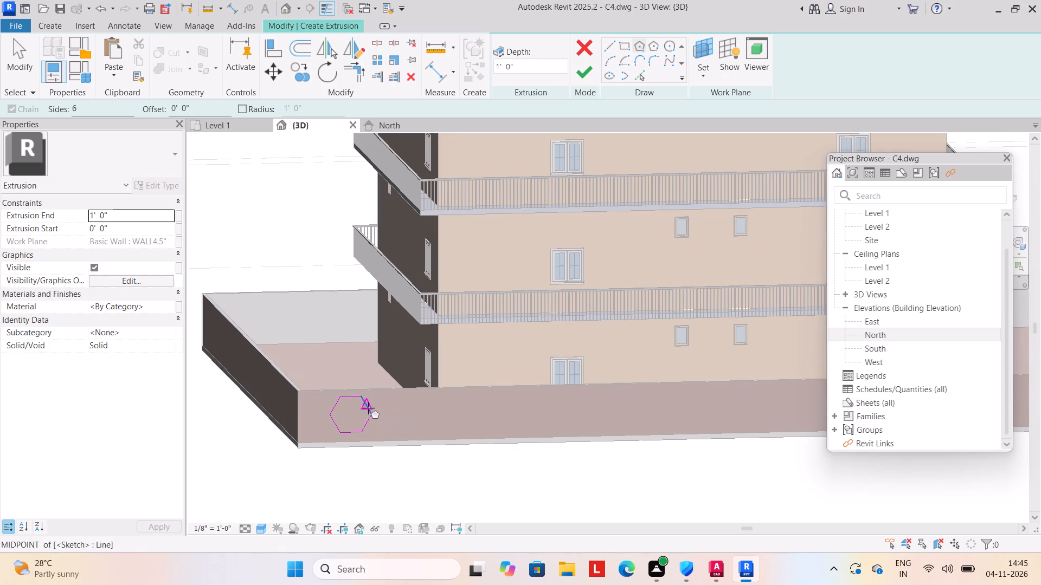
# Leave the polygon sketching command and set the hexagon's Extrusion End to 6".
pyautogui.press('Escape')
pyautogui.press('Escape')
pyautogui.scroll(-3, 357, 457)
pyautogui.moveTo(357, 457); pyautogui.dragTo(370, 445, button='middle')
pyautogui.press('Escape')
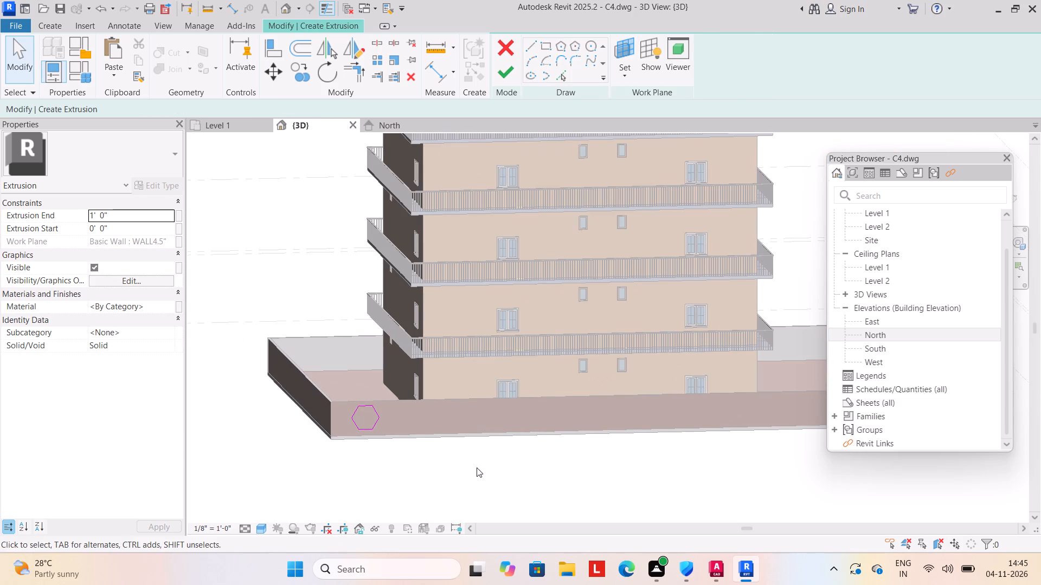
pyautogui.keyDown('shift'); pyautogui.moveTo(542, 487); pyautogui.dragTo(544, 502, button='middle'); pyautogui.keyUp('shift')
pyautogui.moveTo(629, 495); pyautogui.dragTo(596, 476, button='middle')
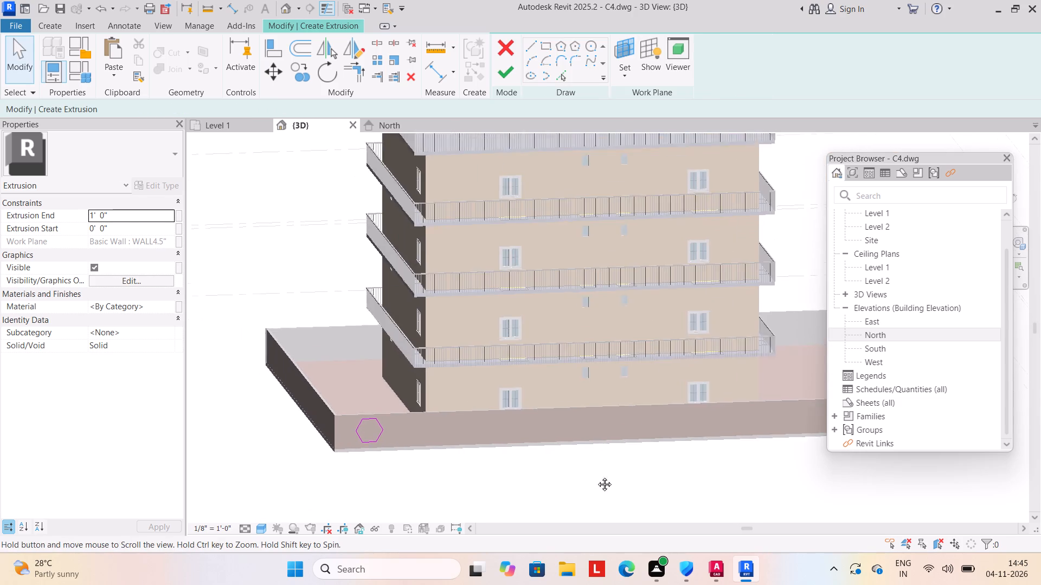
pyautogui.moveTo(596, 476); pyautogui.dragTo(540, 457, button='middle')
pyautogui.keyDown('shift'); pyautogui.moveTo(559, 466); pyautogui.dragTo(574, 466, button='middle'); pyautogui.keyUp('shift')
pyautogui.keyDown('shift'); pyautogui.moveTo(569, 466); pyautogui.dragTo(567, 466, button='middle'); pyautogui.keyUp('shift')
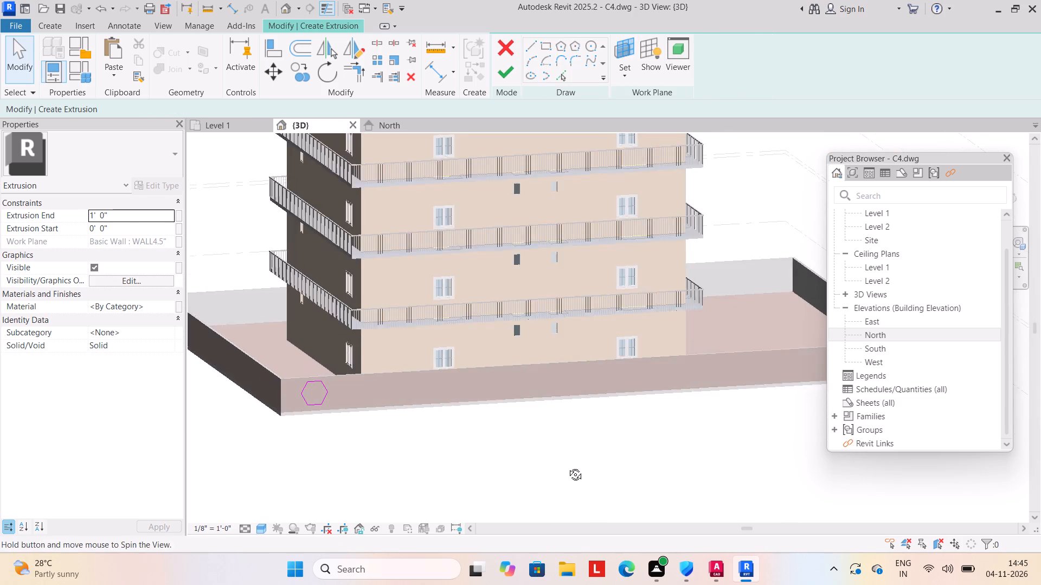
pyautogui.keyDown('shift'); pyautogui.moveTo(567, 466); pyautogui.dragTo(557, 466, button='middle'); pyautogui.keyUp('shift')
pyautogui.scroll(-2, 557, 466)
pyautogui.moveTo(557, 466); pyautogui.dragTo(538, 465, button='middle')
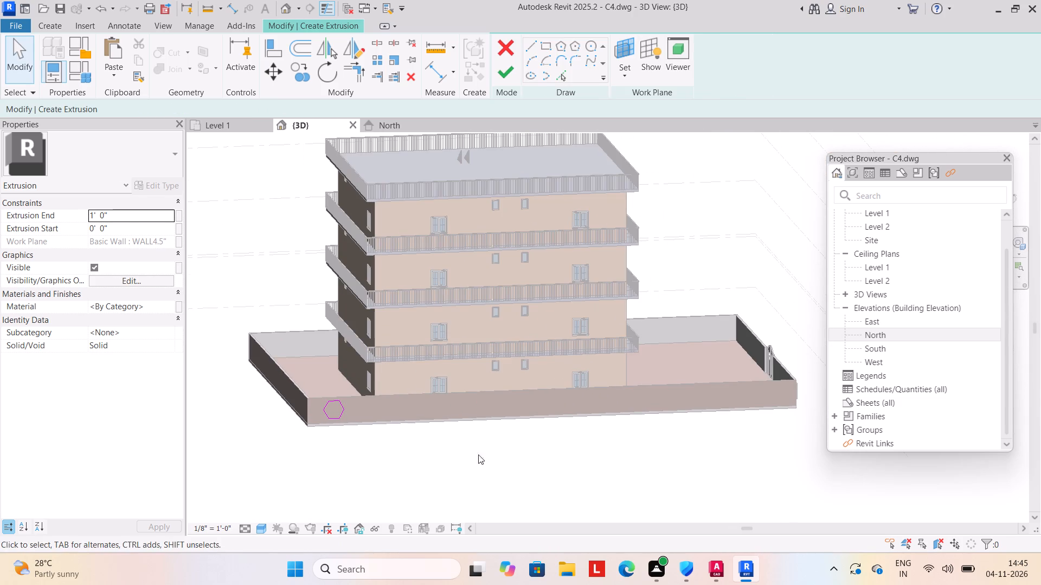
pyautogui.scroll(3, 334, 418)
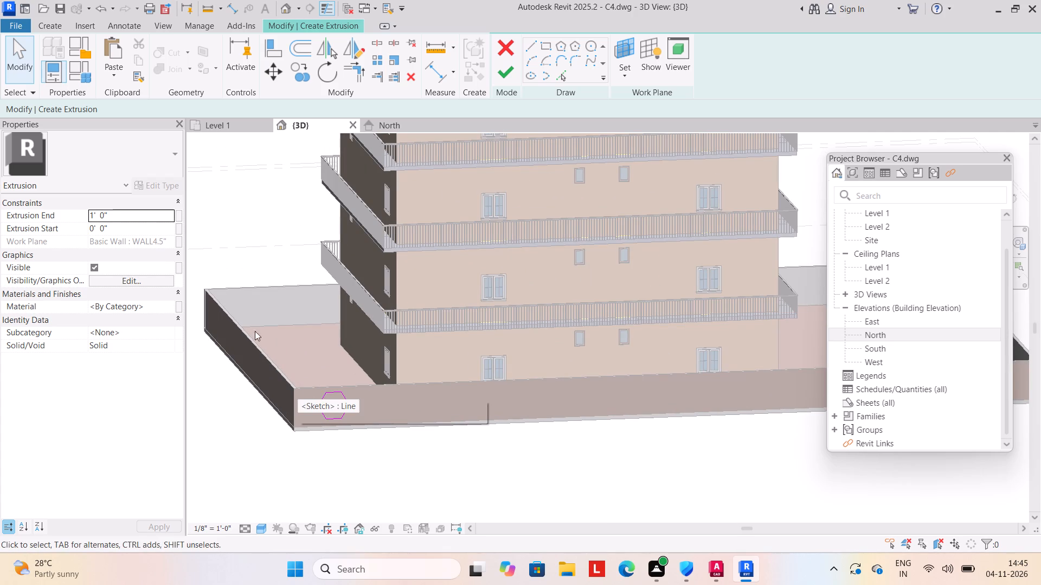
pyautogui.click(128, 217)
pyautogui.write('6"')
pyautogui.press('Return')
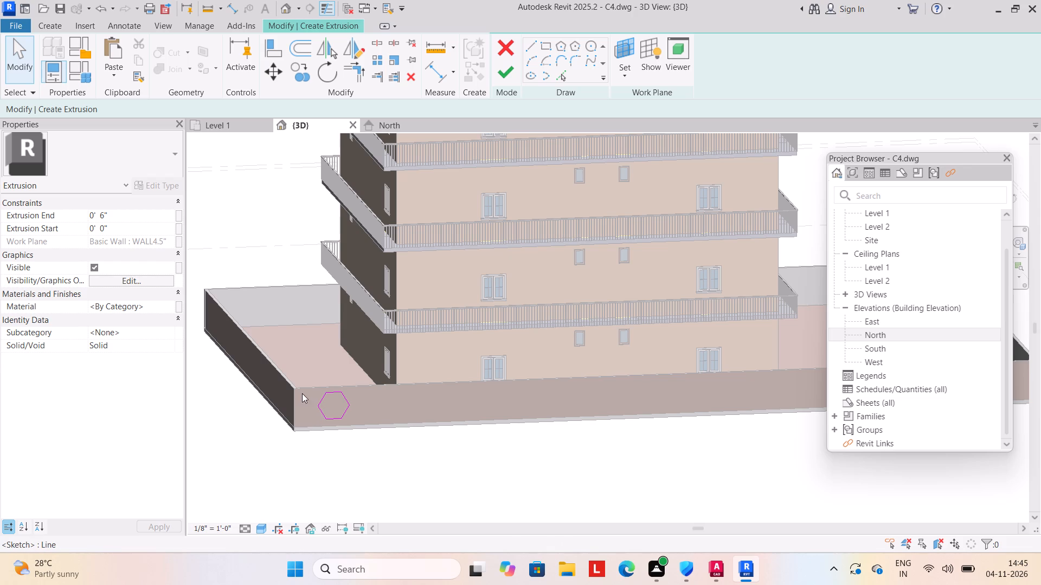
# Copy the whole hexagon sketch four times along the side boundary wall, horizontally at spacings of about 20'-0" to 20'-6".
pyautogui.moveTo(309, 387); pyautogui.dragTo(358, 427)
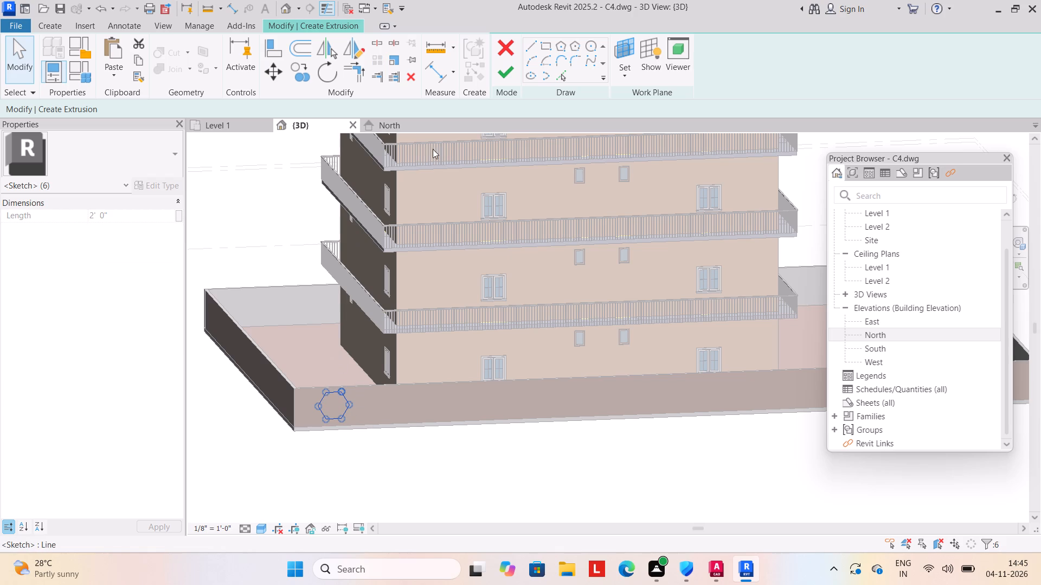
pyautogui.click(305, 71)
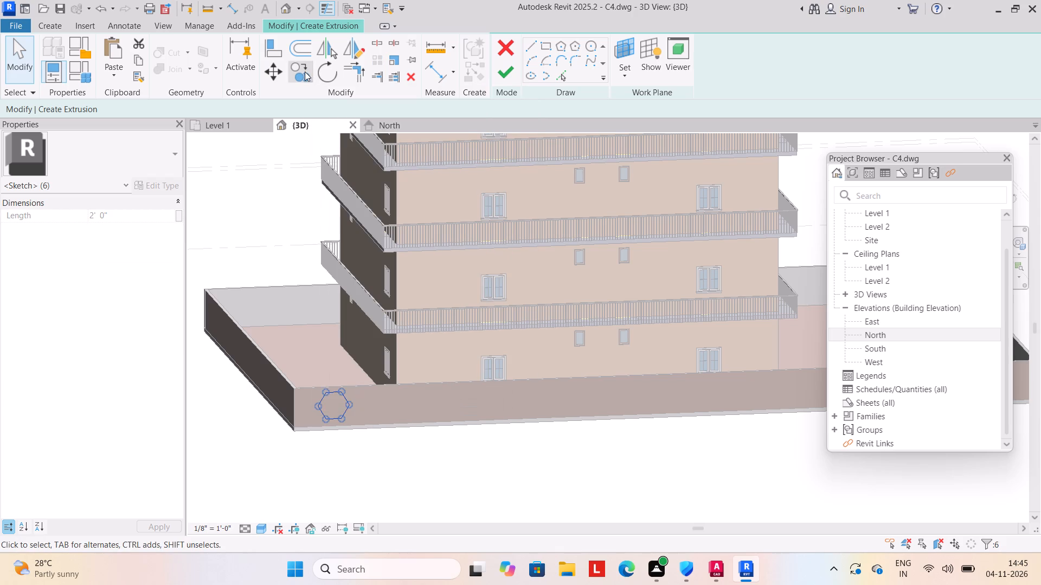
pyautogui.click(330, 405)
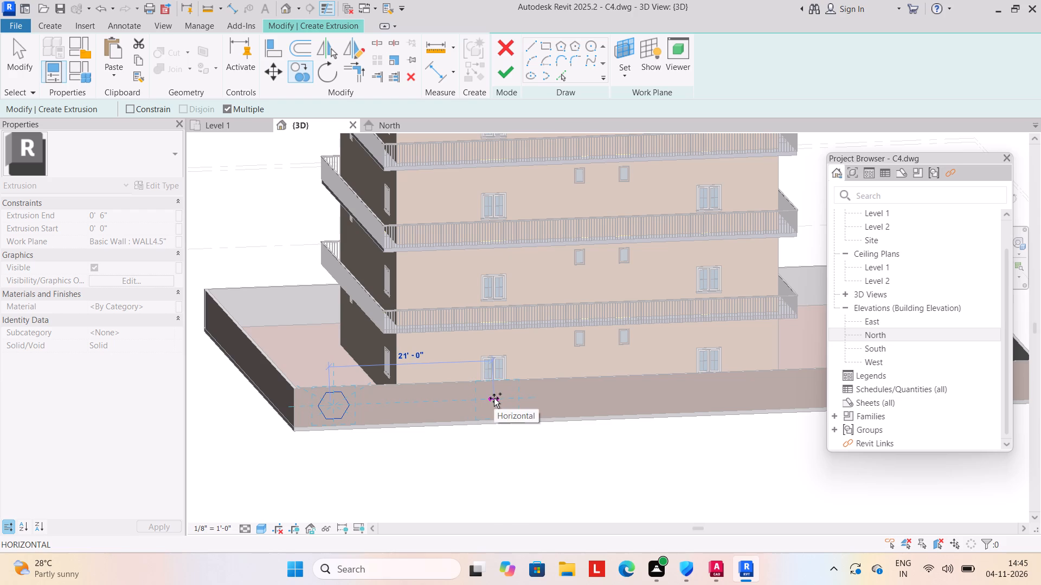
pyautogui.scroll(3, 494, 398)
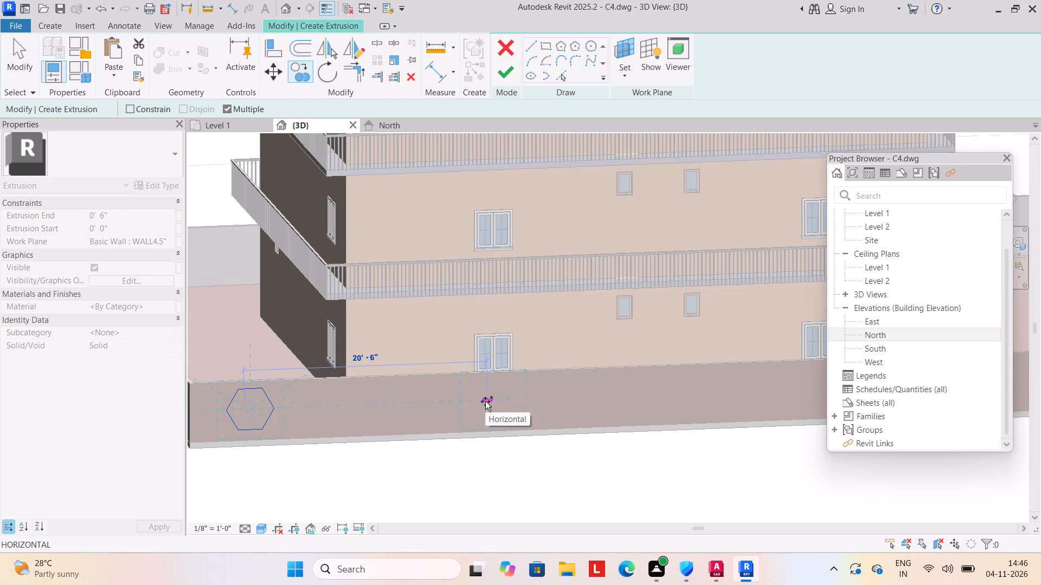
pyautogui.click(484, 402)
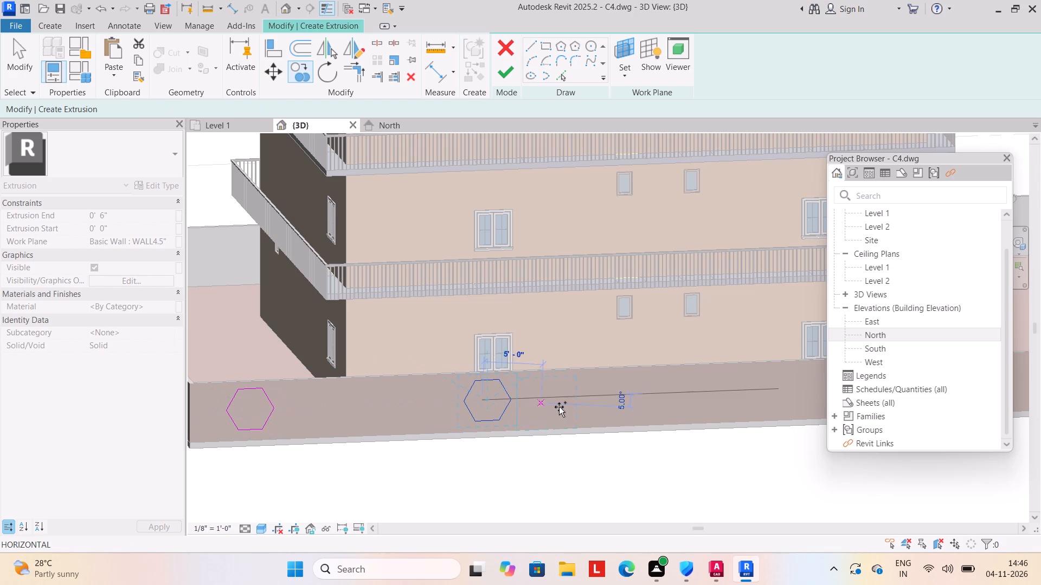
pyautogui.scroll(-2, 564, 408)
pyautogui.moveTo(562, 409); pyautogui.dragTo(465, 409, button='middle')
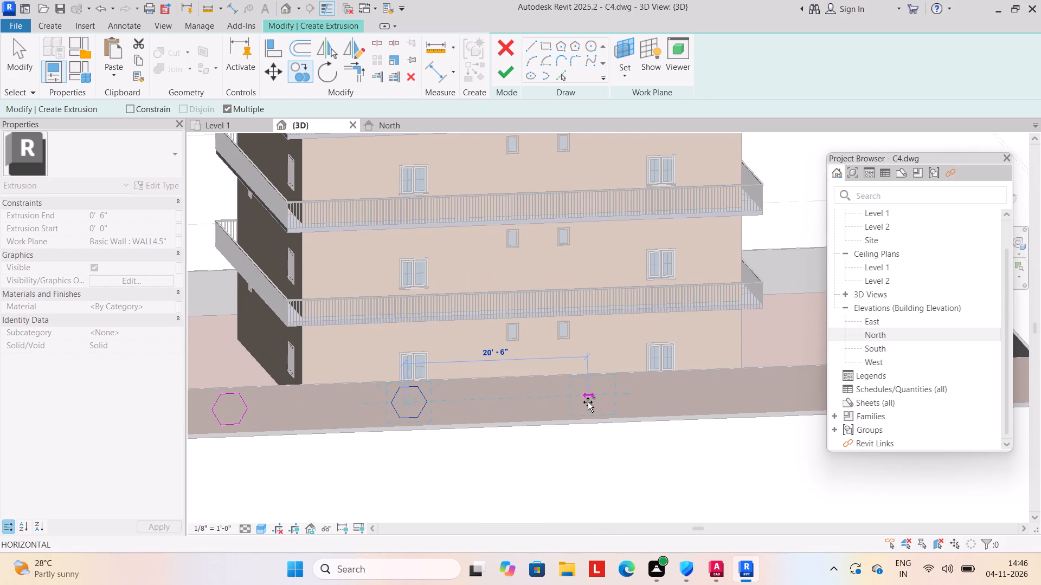
pyautogui.click(584, 402)
pyautogui.scroll(-2, 614, 407)
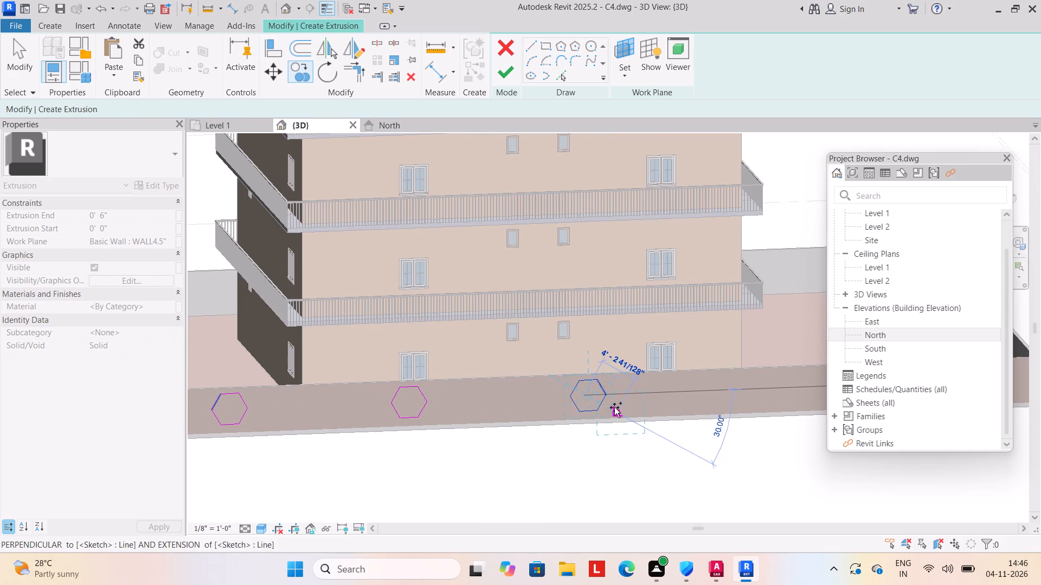
pyautogui.moveTo(612, 409); pyautogui.dragTo(497, 413, button='middle')
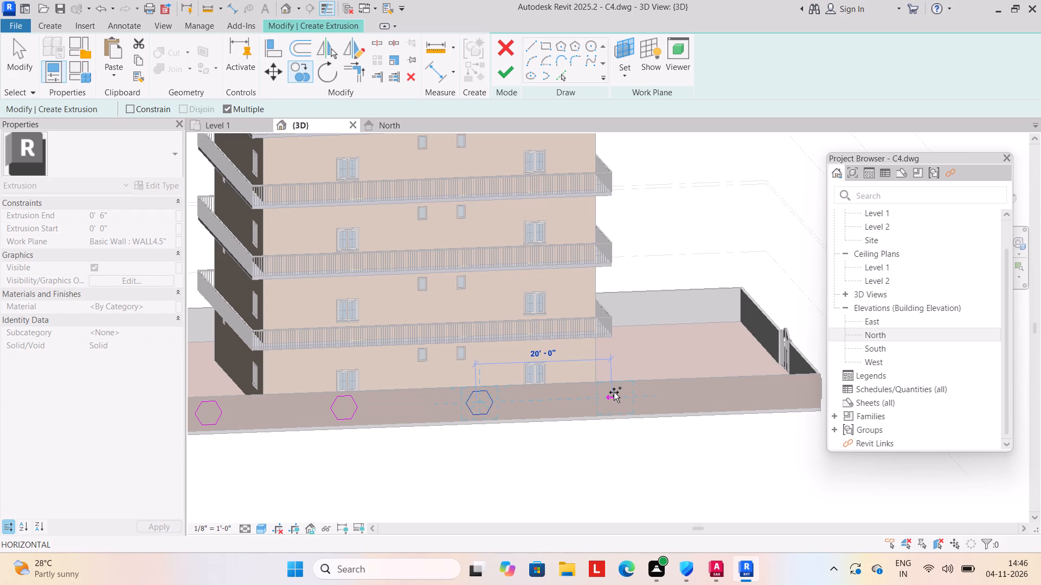
pyautogui.click(614, 392)
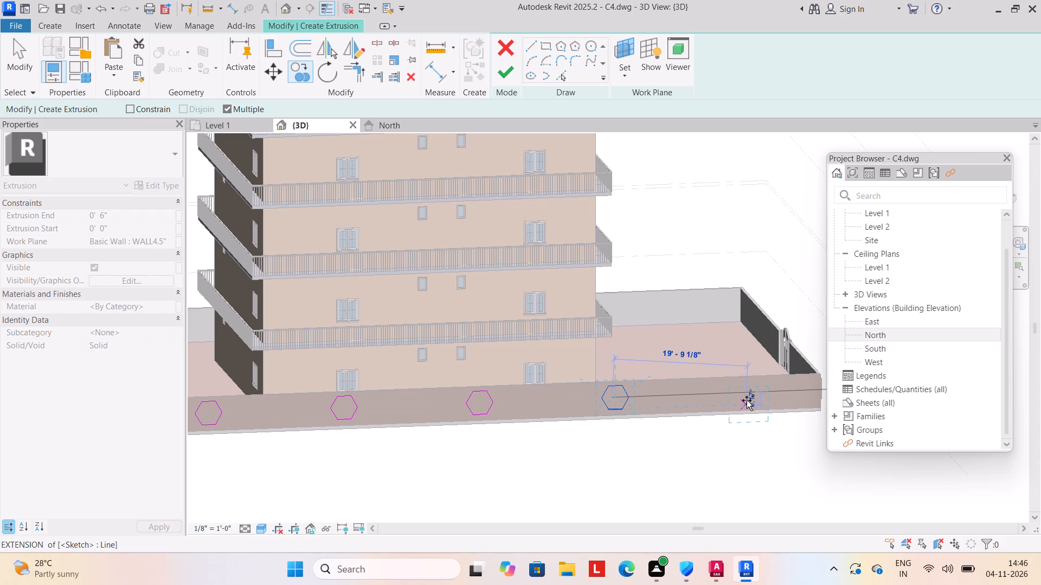
pyautogui.click(748, 399)
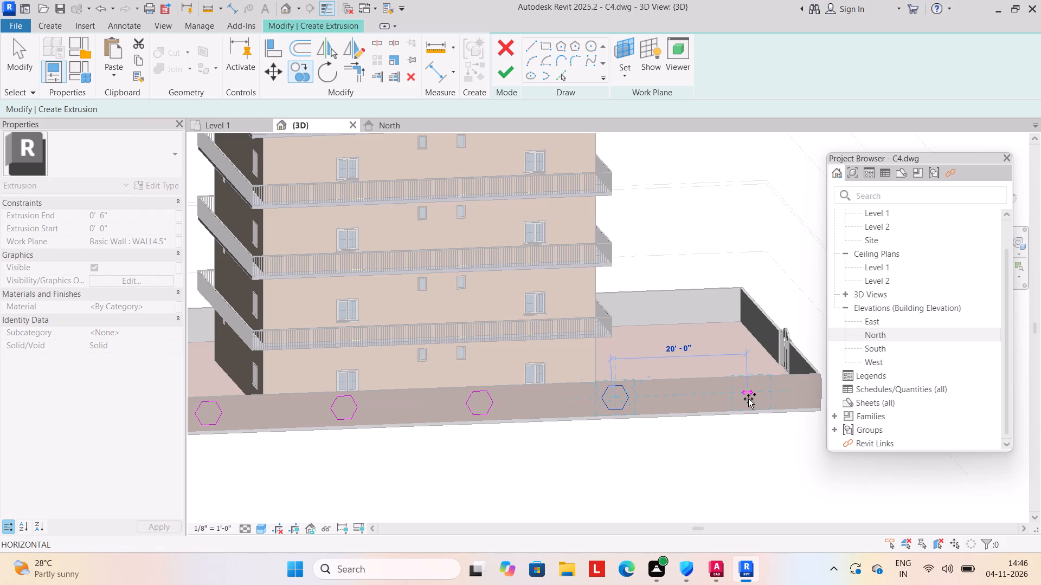
# Finish the extrusion sketch of the five hexagons and finish the in-place model.
pyautogui.click(507, 76)
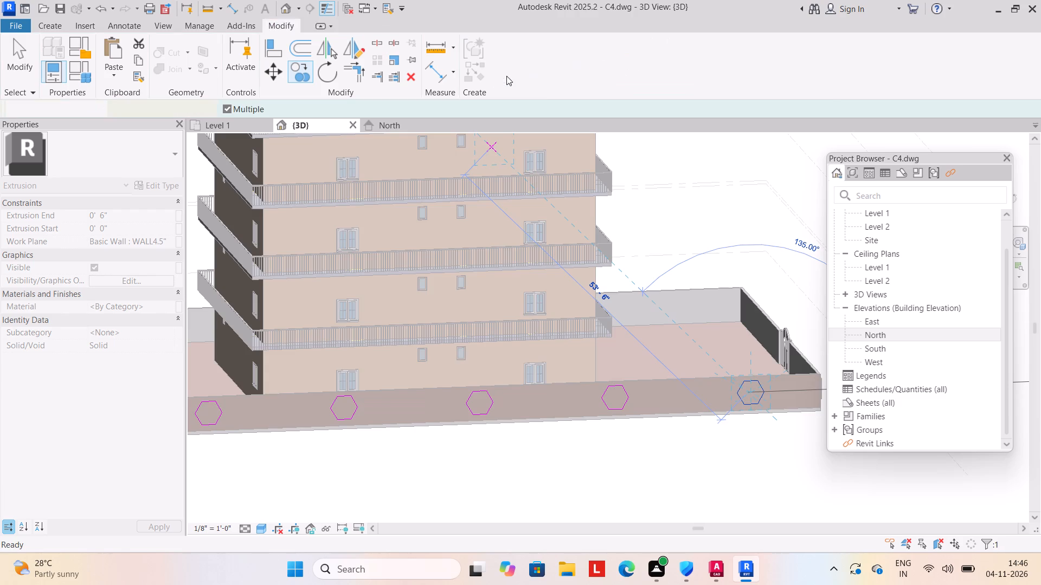
pyautogui.scroll(-2, 539, 443)
pyautogui.moveTo(539, 443); pyautogui.dragTo(567, 427, button='middle')
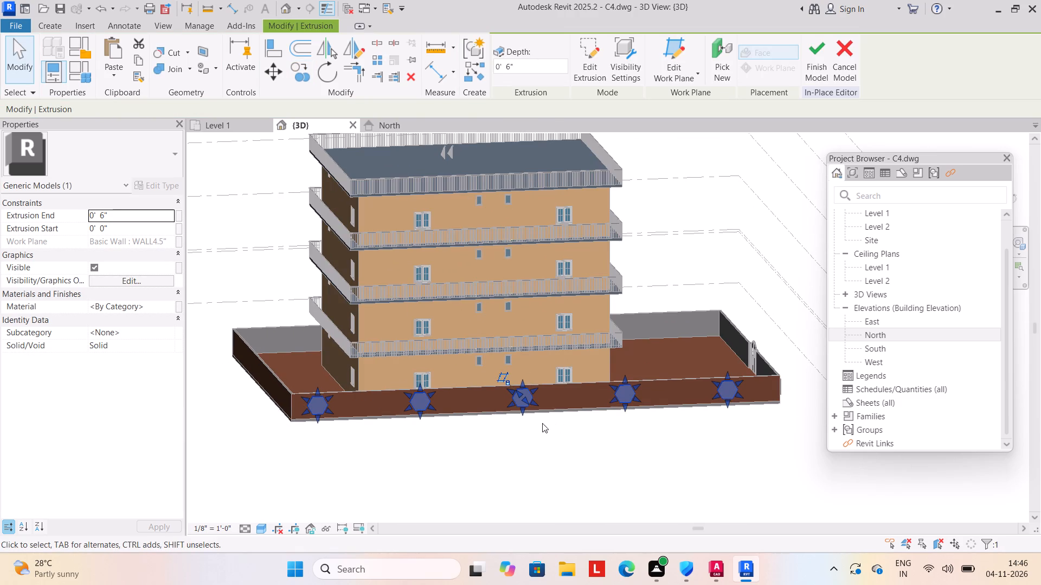
pyautogui.click(820, 70)
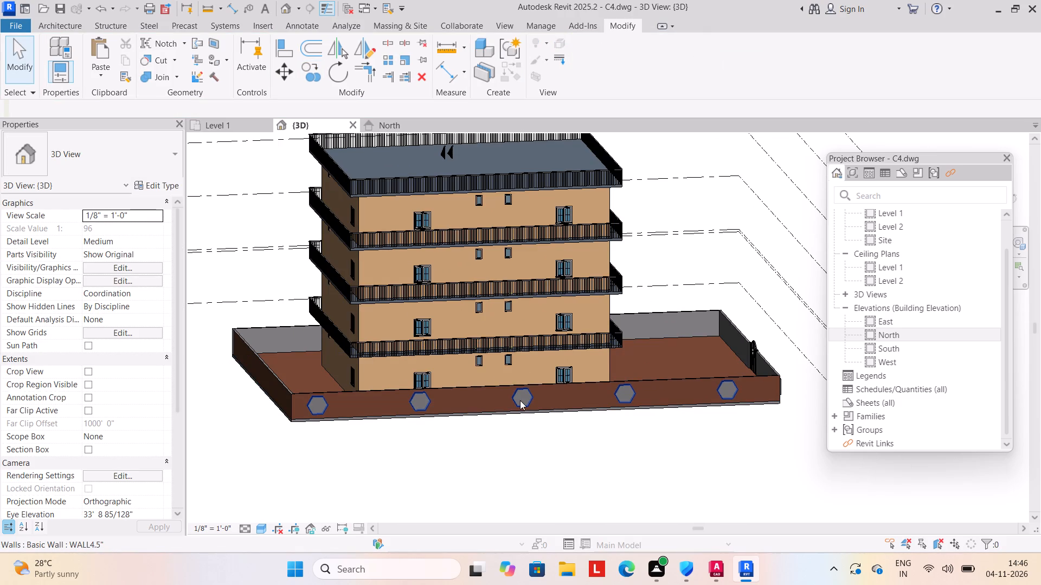
# Edit the hexagon model in place and paint the hexagons' front faces with the Parking Stripe material.
pyautogui.click(520, 400)
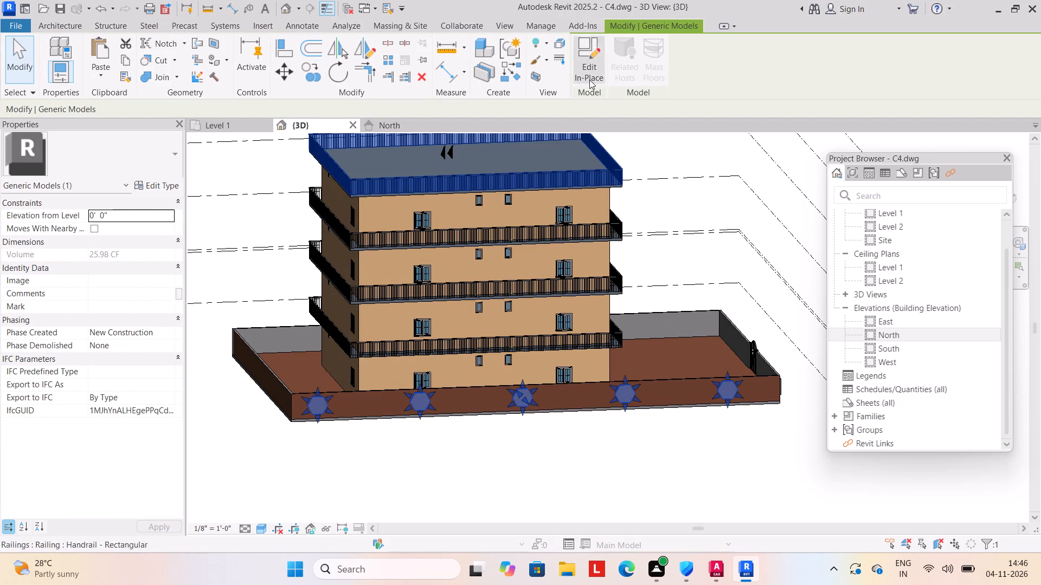
pyautogui.click(589, 79)
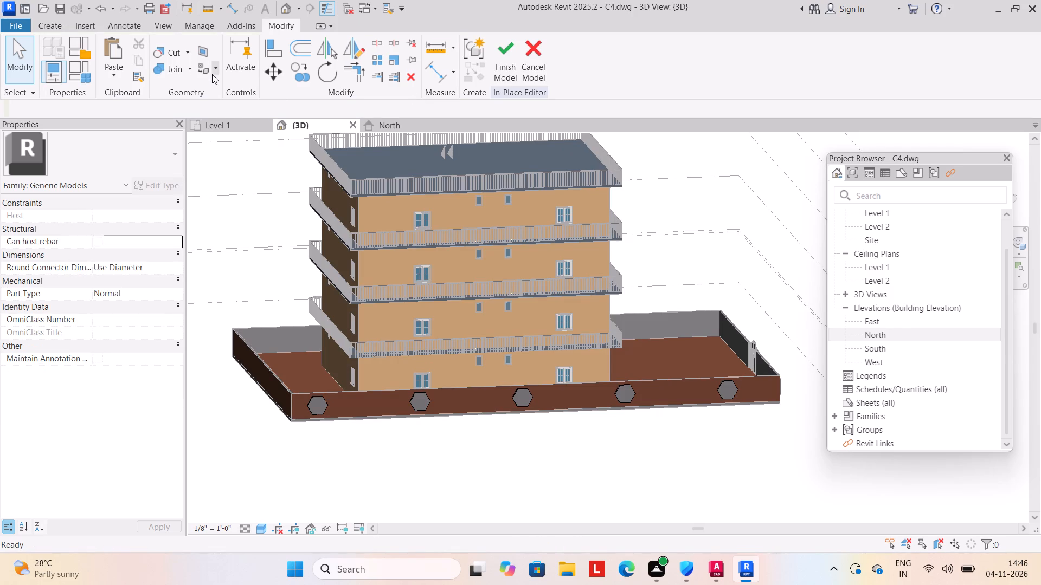
pyautogui.click(214, 70)
pyautogui.click(220, 89)
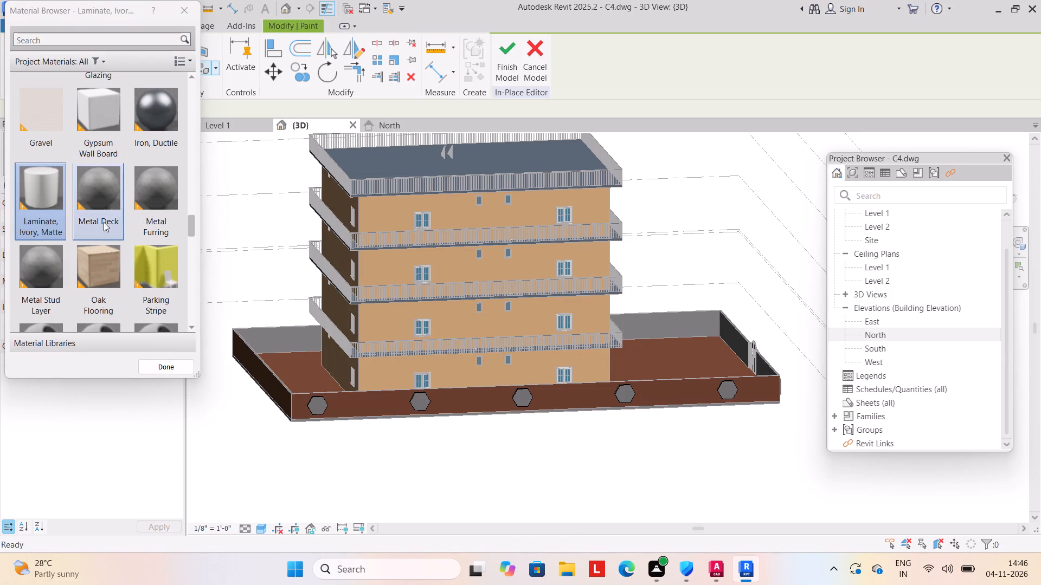
pyautogui.click(37, 188)
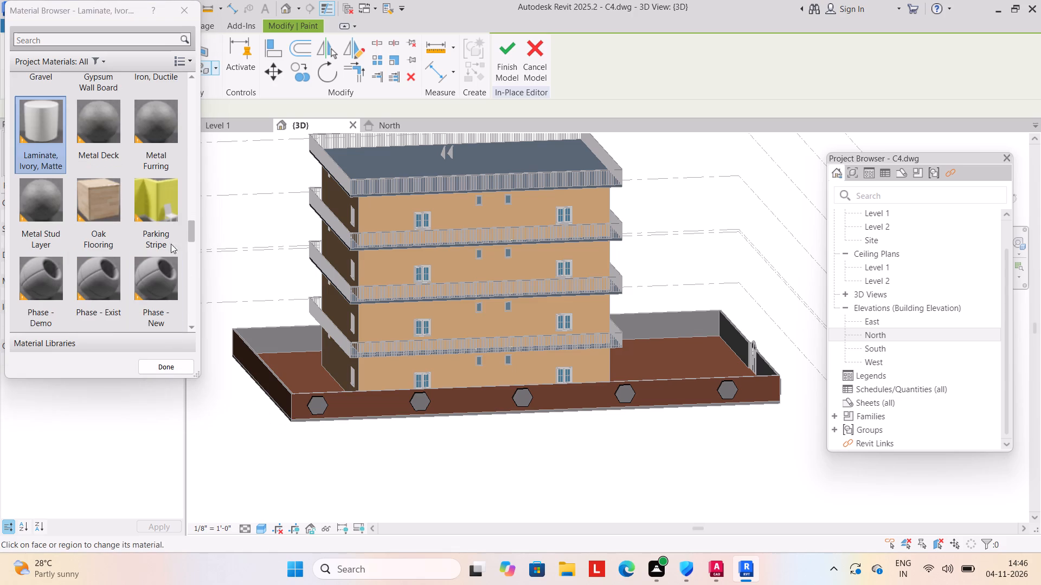
pyautogui.click(167, 197)
pyautogui.click(316, 399)
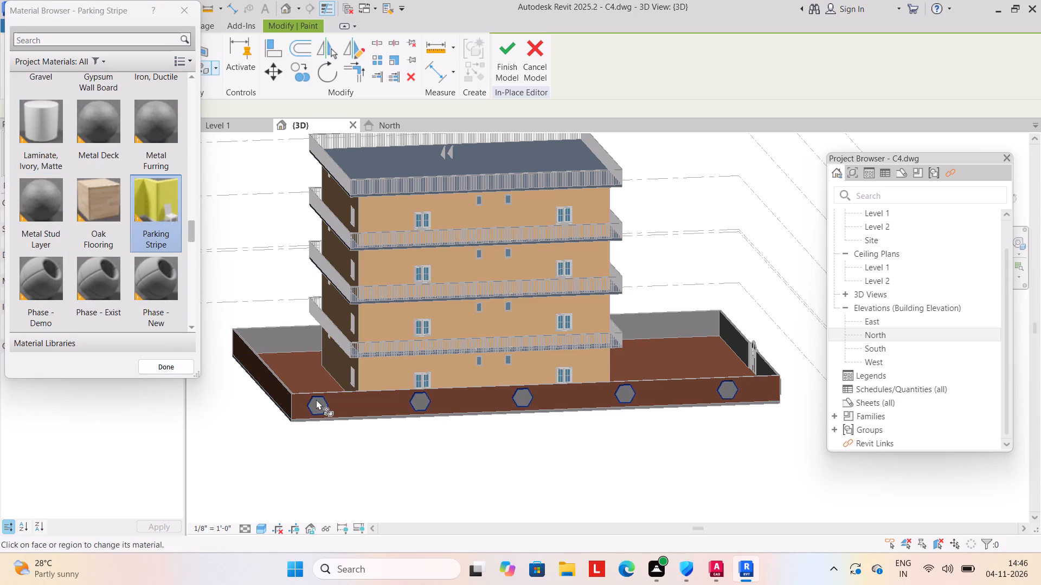
# Paint the top and upper rear-side edge faces of the second hexagon from the rear corner with Parking Stripe.
pyautogui.scroll(19, 432, 394)
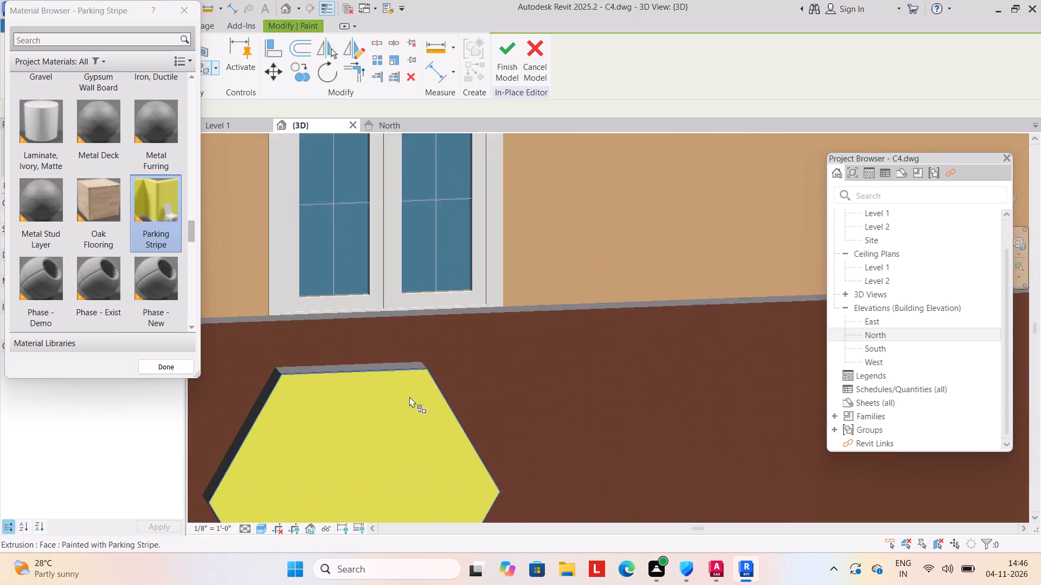
pyautogui.scroll(8, 409, 396)
pyautogui.scroll(11, 363, 354)
pyautogui.click(383, 265)
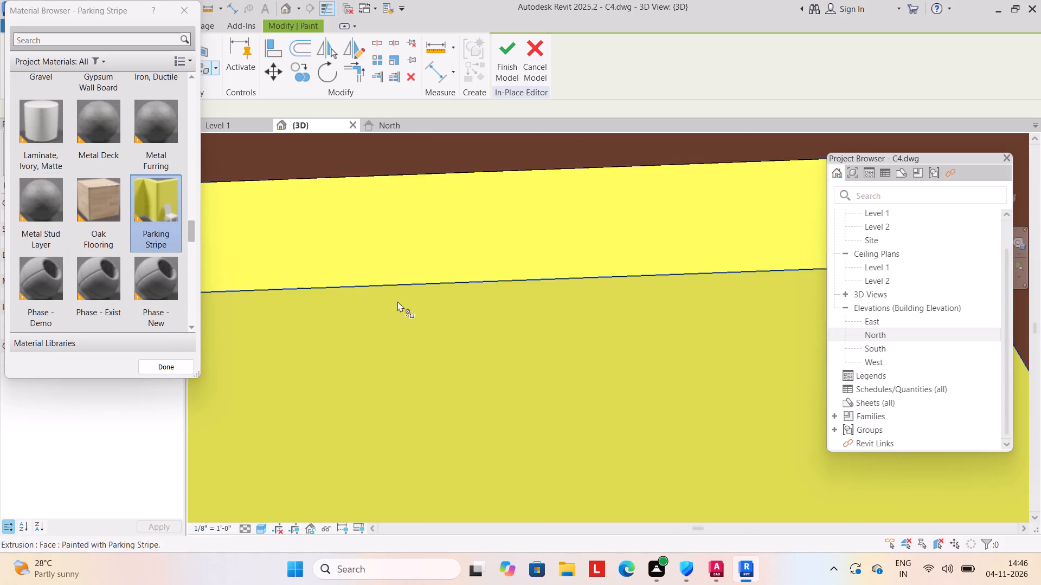
pyautogui.scroll(-20, 400, 318)
pyautogui.scroll(-3, 400, 318)
pyautogui.moveTo(400, 401); pyautogui.dragTo(484, 279, button='middle')
pyautogui.scroll(-1, 481, 284)
pyautogui.scroll(6, 446, 297)
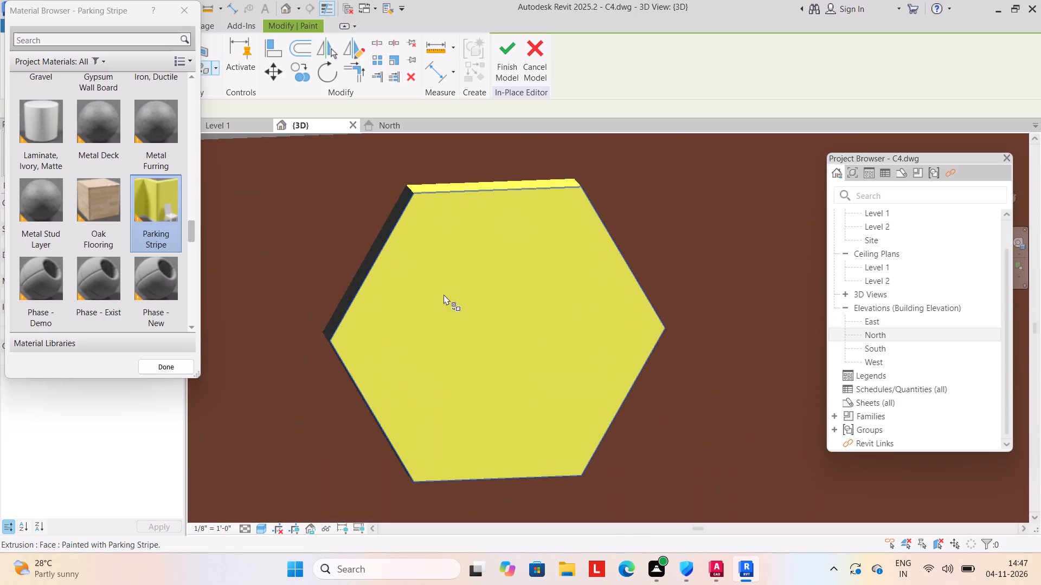
pyautogui.scroll(11, 389, 259)
pyautogui.click(343, 244)
pyautogui.scroll(-5, 345, 265)
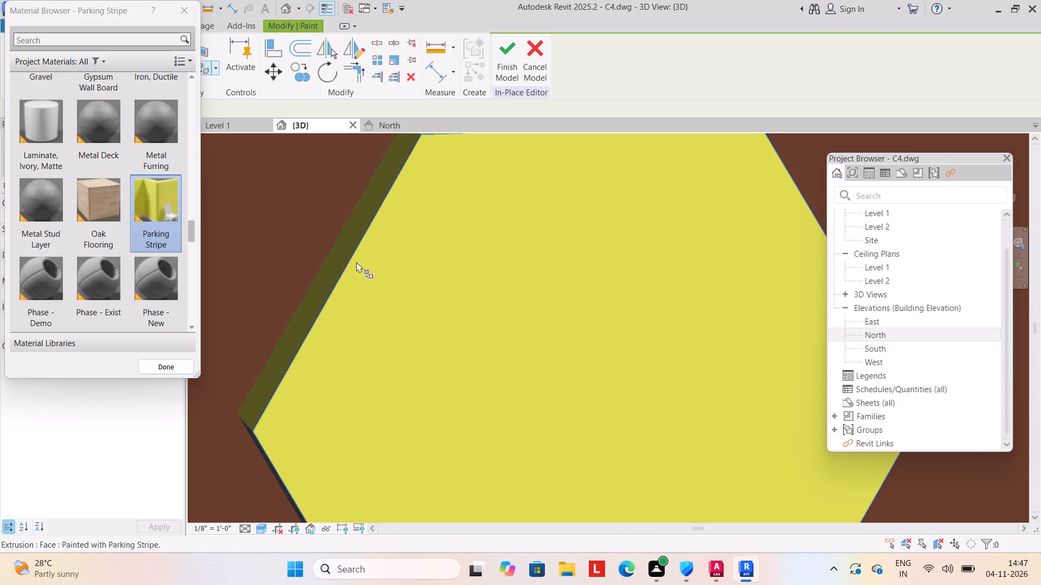
pyautogui.scroll(-10, 356, 262)
pyautogui.scroll(-7, 396, 289)
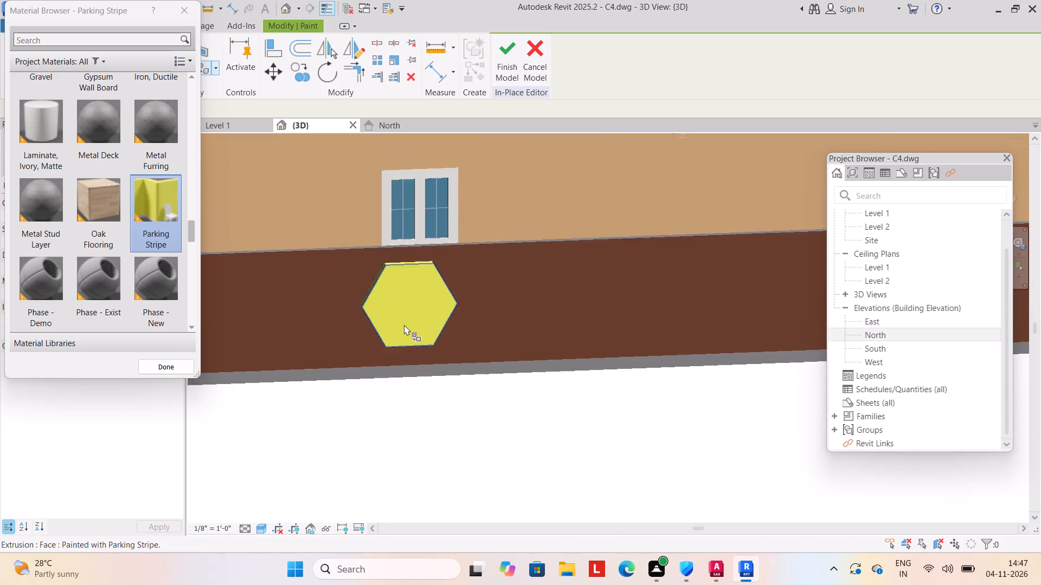
# Paint the top and upper rear-side edge faces of the hexagon nearest the rear corner with Parking Stripe.
pyautogui.scroll(-2, 404, 324)
pyautogui.moveTo(390, 338); pyautogui.dragTo(442, 369, button='middle')
pyautogui.scroll(-1, 275, 354)
pyautogui.moveTo(281, 355); pyautogui.dragTo(298, 355, button='middle')
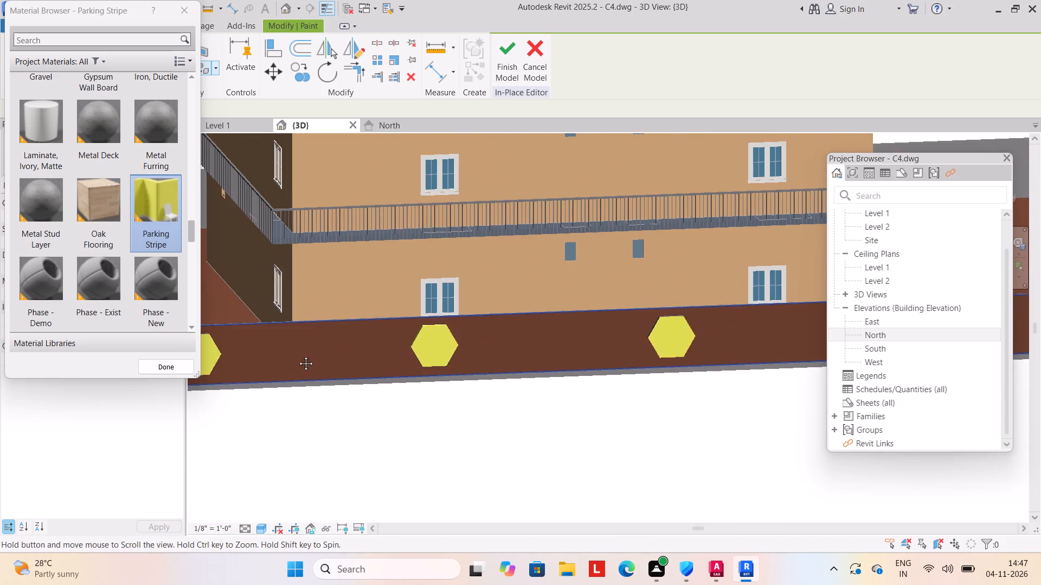
pyautogui.moveTo(298, 355); pyautogui.dragTo(420, 343, button='middle')
pyautogui.scroll(6, 309, 314)
pyautogui.scroll(5, 412, 355)
pyautogui.scroll(5, 351, 312)
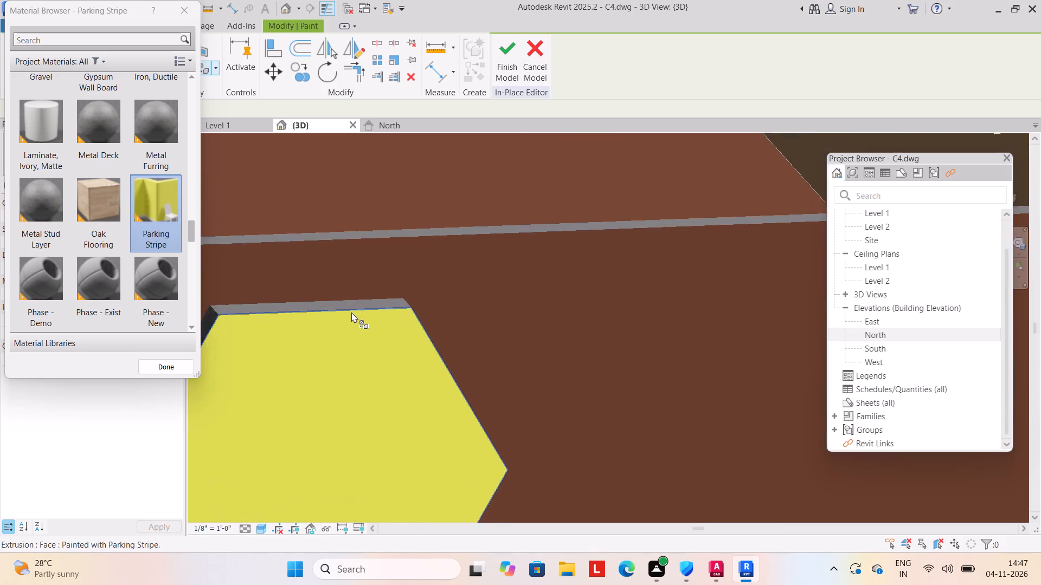
pyautogui.click(342, 304)
pyautogui.click(346, 308)
pyautogui.scroll(-1, 351, 311)
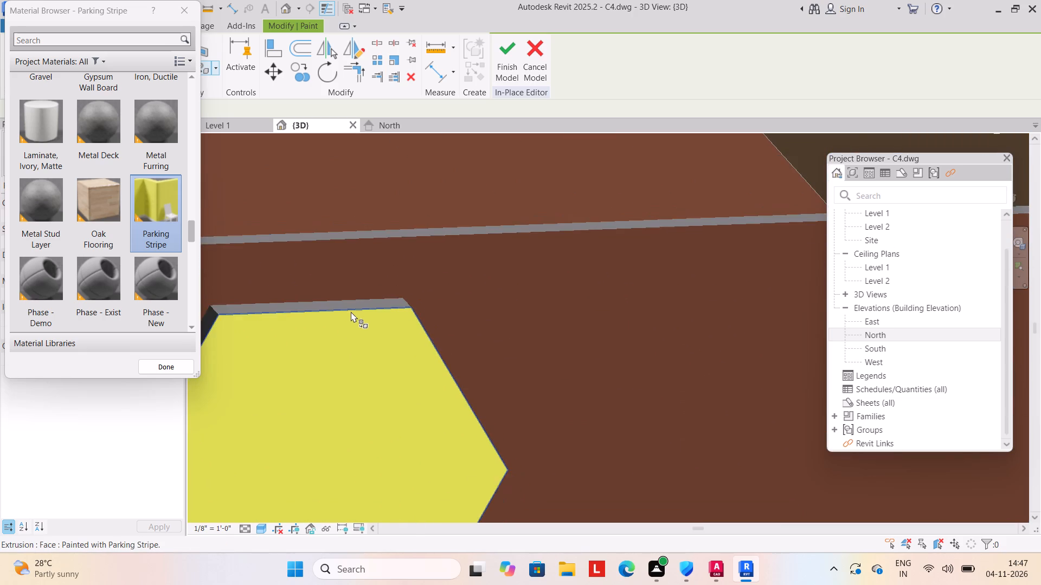
pyautogui.scroll(12, 352, 310)
pyautogui.click(352, 297)
pyautogui.scroll(-4, 389, 335)
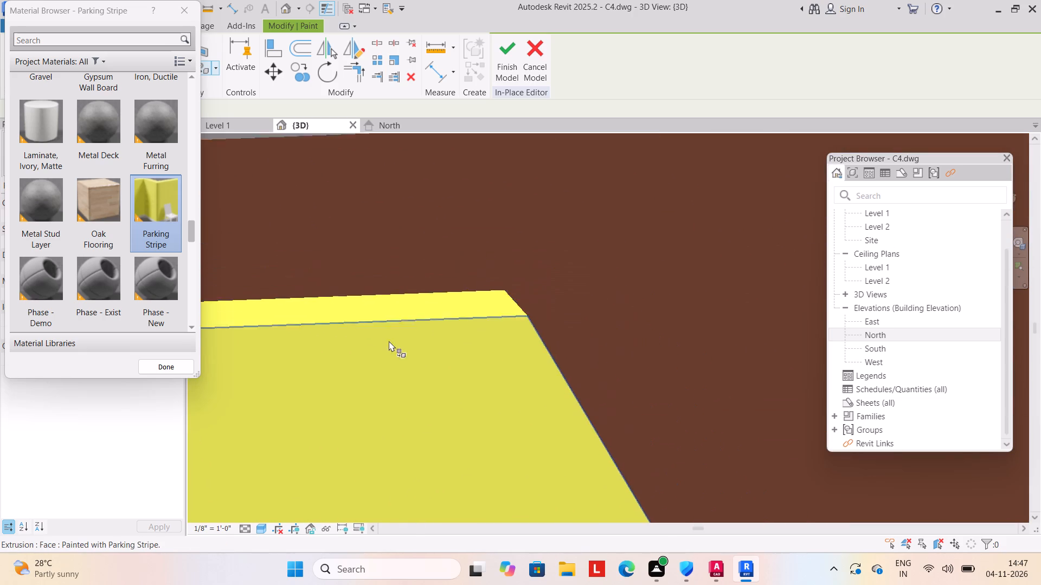
pyautogui.scroll(-16, 389, 341)
pyautogui.moveTo(380, 372); pyautogui.dragTo(490, 317, button='middle')
pyautogui.scroll(10, 450, 318)
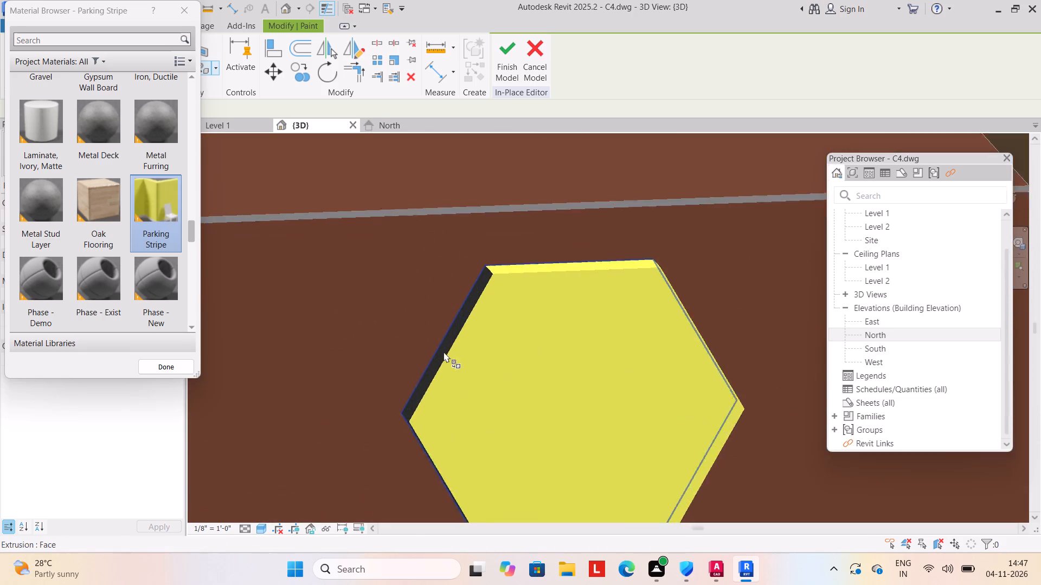
pyautogui.scroll(7, 444, 352)
pyautogui.click(446, 348)
pyautogui.scroll(-18, 451, 353)
pyautogui.moveTo(481, 381); pyautogui.dragTo(425, 340, button='middle')
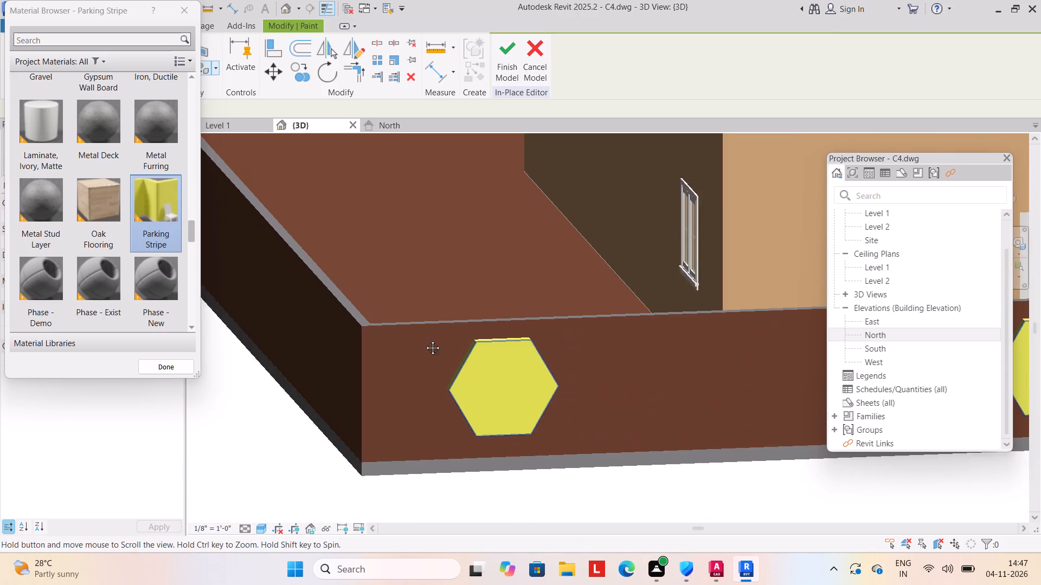
# Paint the top and upper front-side edge faces of the middle hexagon with Parking Stripe.
pyautogui.moveTo(425, 340); pyautogui.dragTo(389, 315, button='middle')
pyautogui.scroll(20, 470, 309)
pyautogui.scroll(-9, 425, 355)
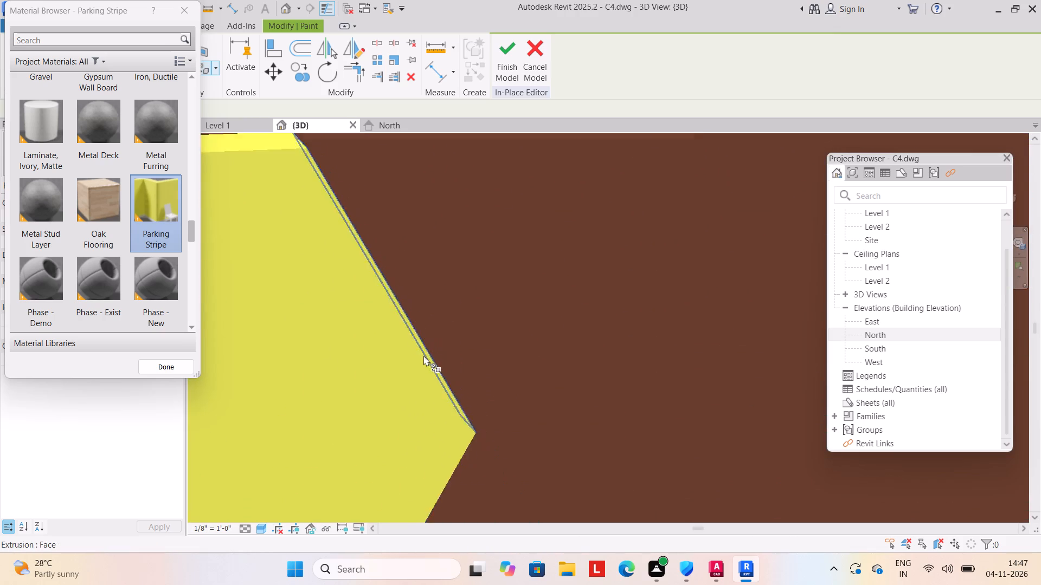
pyautogui.scroll(-17, 423, 355)
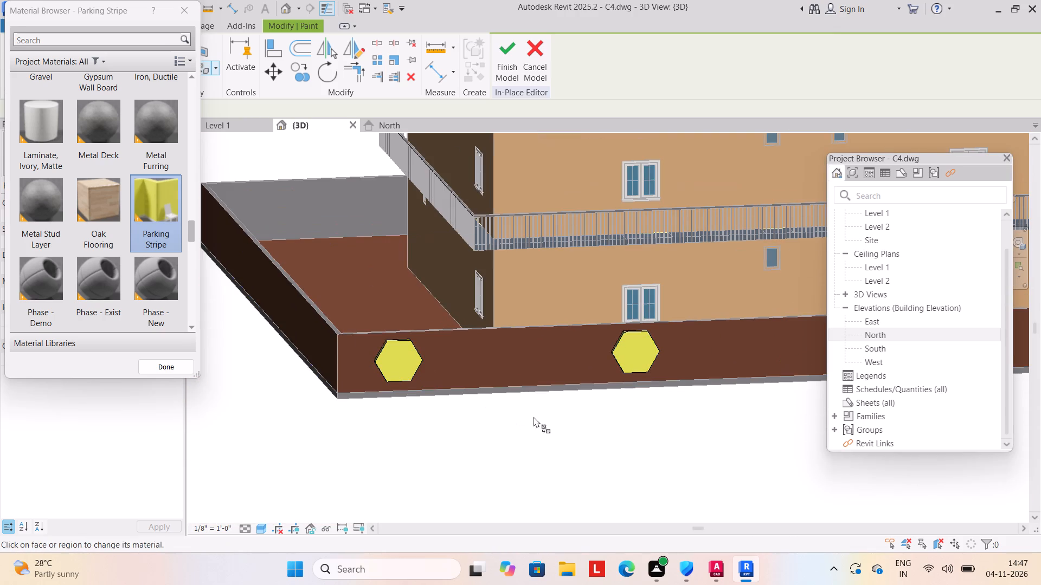
pyautogui.keyDown('shift'); pyautogui.moveTo(520, 418); pyautogui.dragTo(454, 420, button='middle'); pyautogui.keyUp('shift')
pyautogui.scroll(-4, 508, 405)
pyautogui.scroll(9, 554, 381)
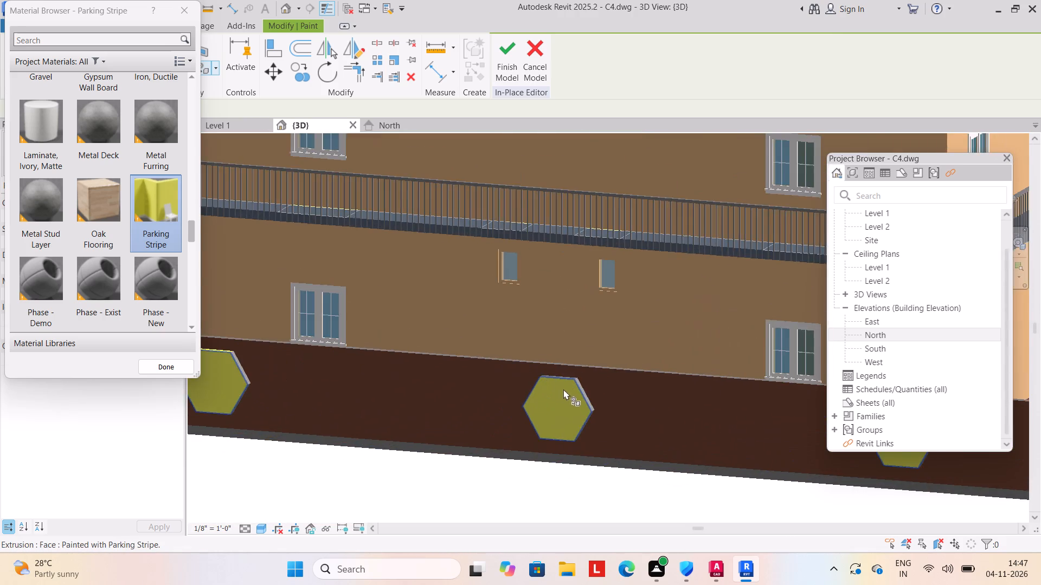
pyautogui.scroll(18, 563, 389)
pyautogui.click(603, 396)
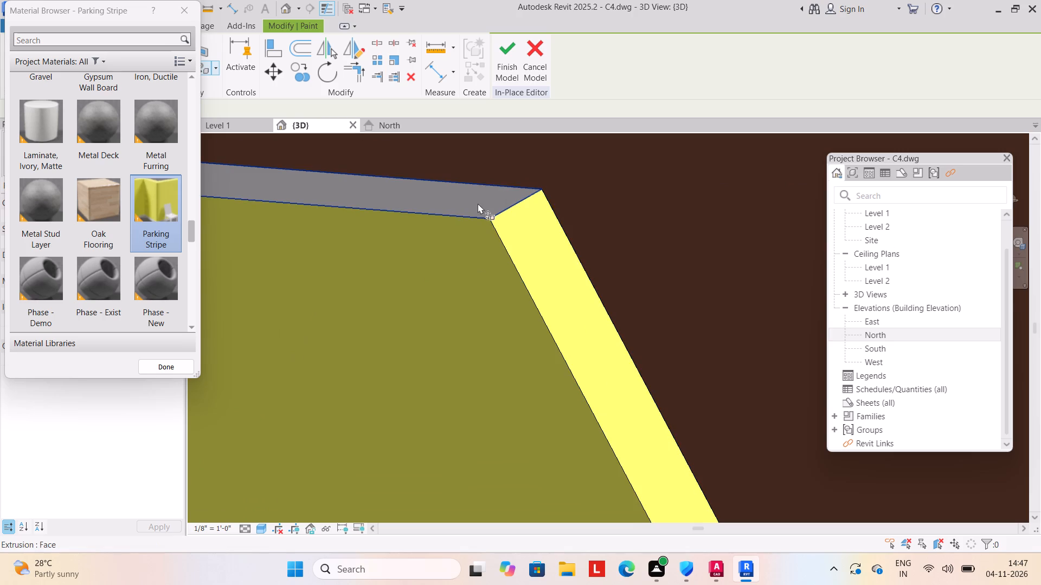
pyautogui.click(479, 206)
pyautogui.scroll(-14, 504, 313)
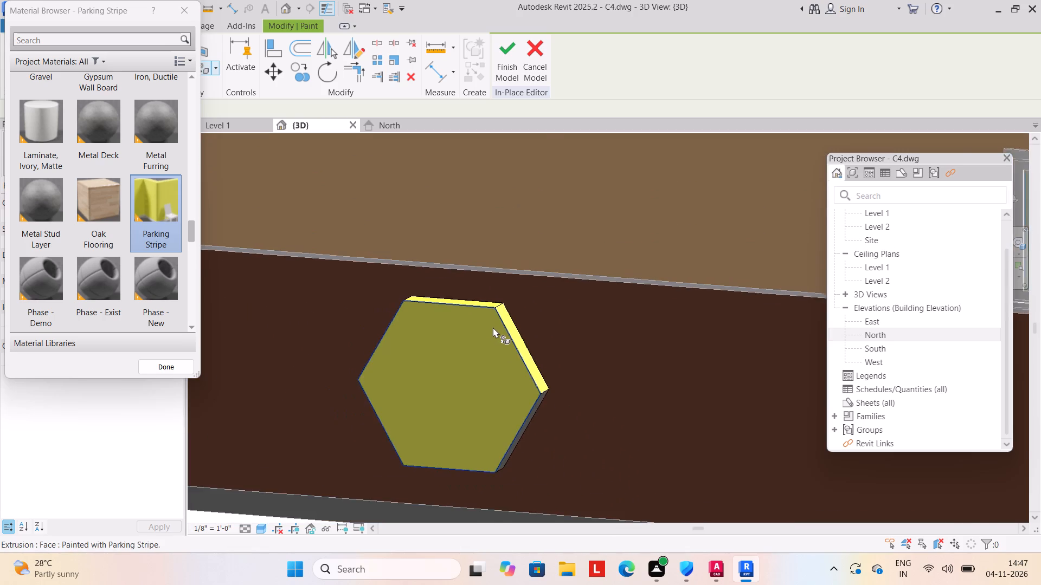
pyautogui.scroll(-2, 493, 327)
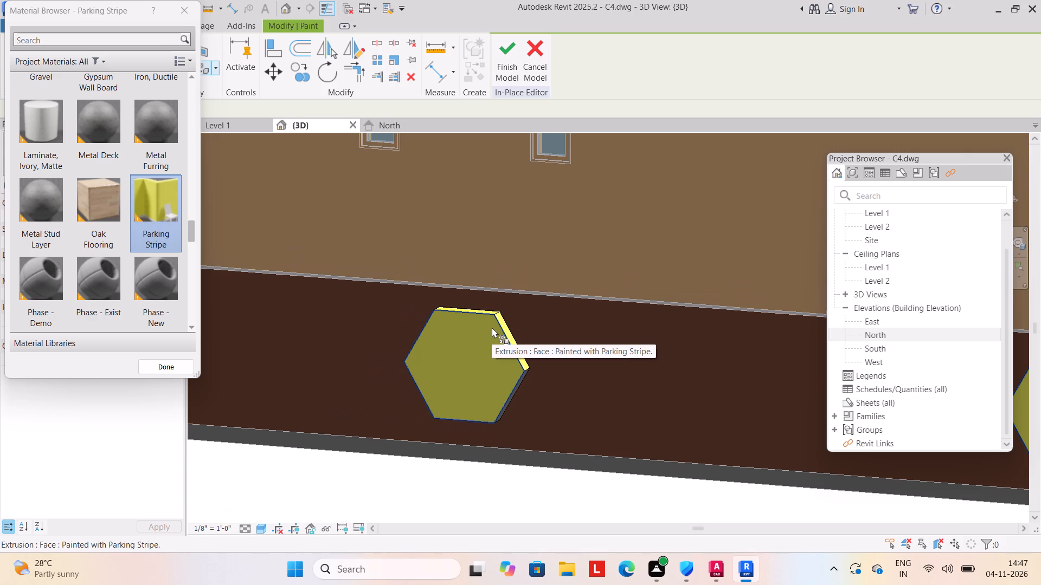
# Paint the top and upper front-side edge faces of the fourth hexagon from the rear corner with Parking Stripe.
pyautogui.scroll(-7, 485, 374)
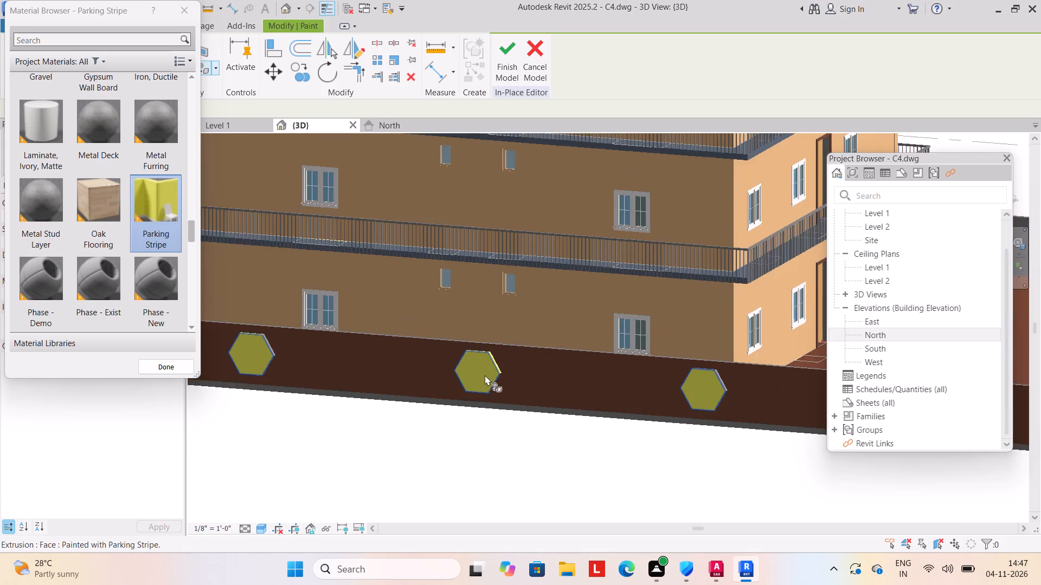
pyautogui.scroll(-6, 485, 377)
pyautogui.moveTo(532, 381); pyautogui.dragTo(506, 387, button='middle')
pyautogui.scroll(16, 559, 367)
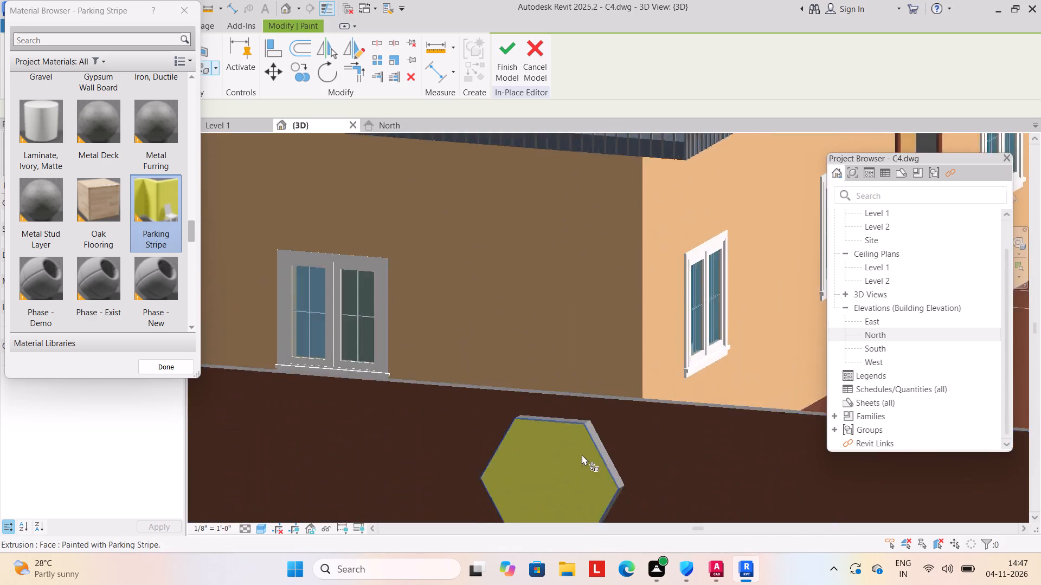
pyautogui.scroll(12, 582, 454)
pyautogui.click(548, 312)
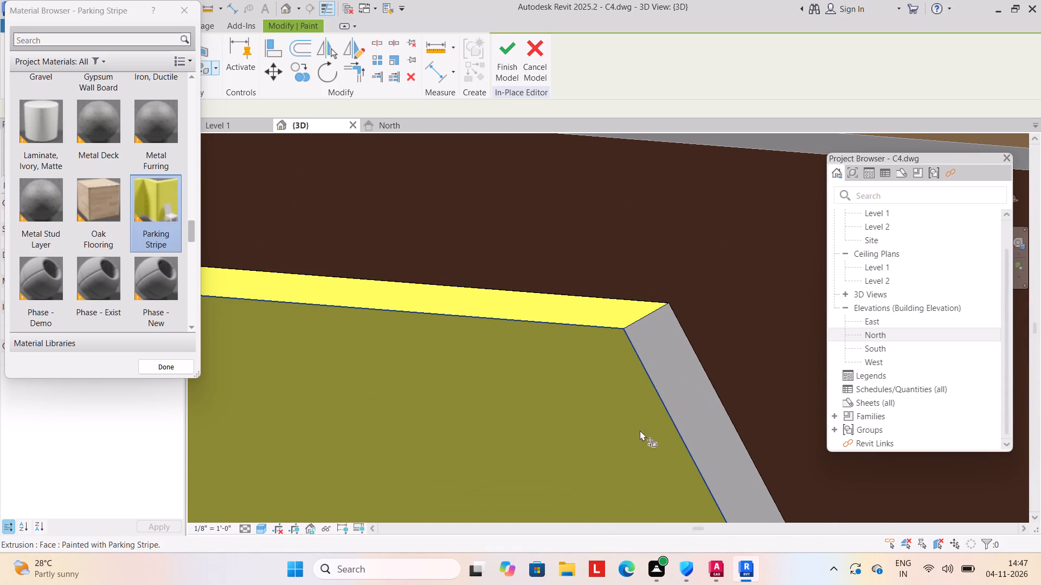
pyautogui.click(685, 412)
pyautogui.scroll(-6, 683, 426)
pyautogui.scroll(-5, 603, 444)
pyautogui.moveTo(588, 454); pyautogui.dragTo(587, 445, button='middle')
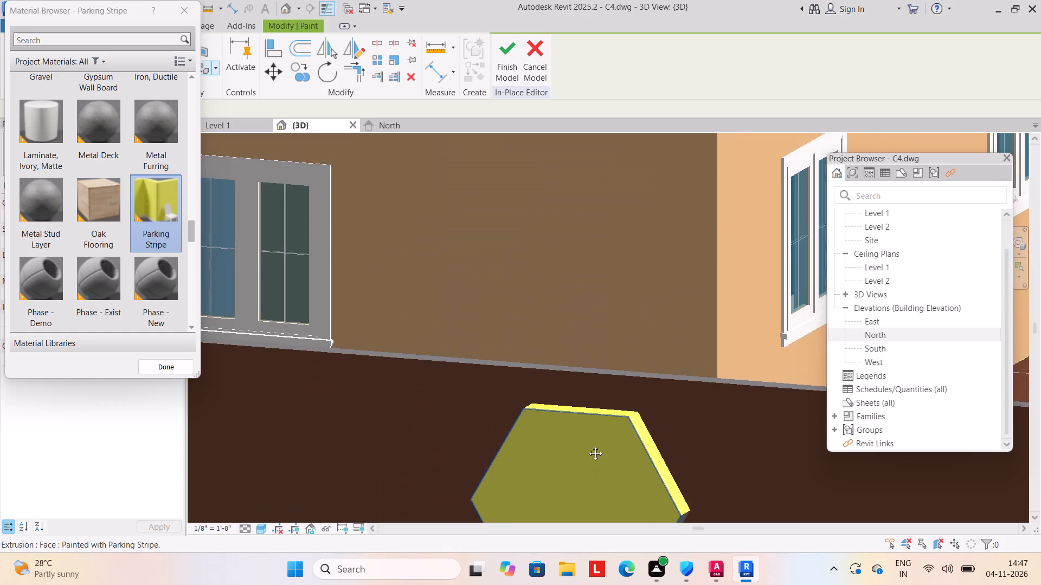
pyautogui.moveTo(587, 445); pyautogui.dragTo(584, 346, button='middle')
pyautogui.scroll(17, 458, 349)
pyautogui.scroll(3, 482, 293)
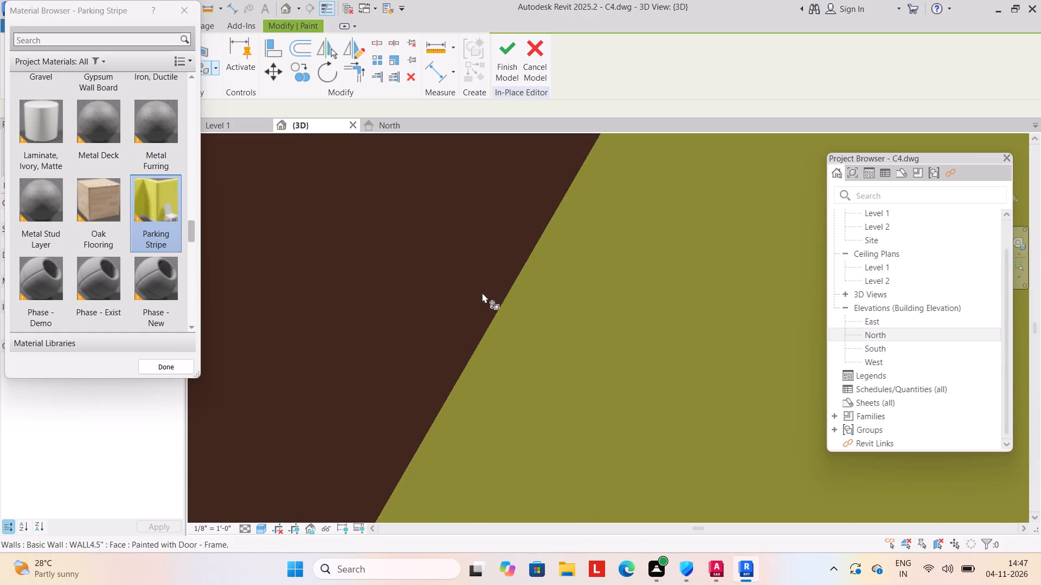
pyautogui.scroll(16, 482, 292)
pyautogui.scroll(-11, 534, 379)
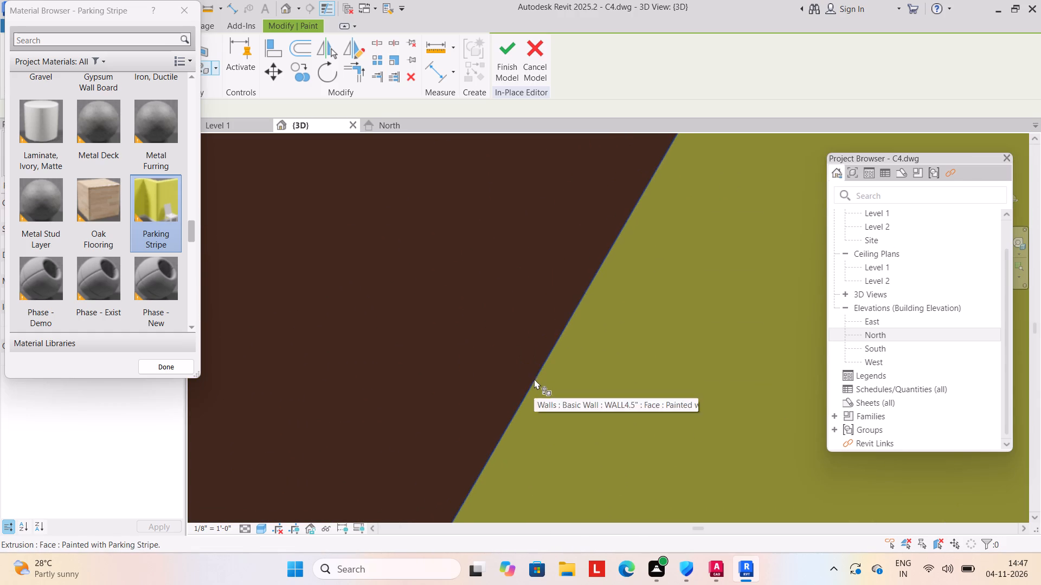
pyautogui.scroll(-20, 534, 379)
pyautogui.scroll(-16, 534, 379)
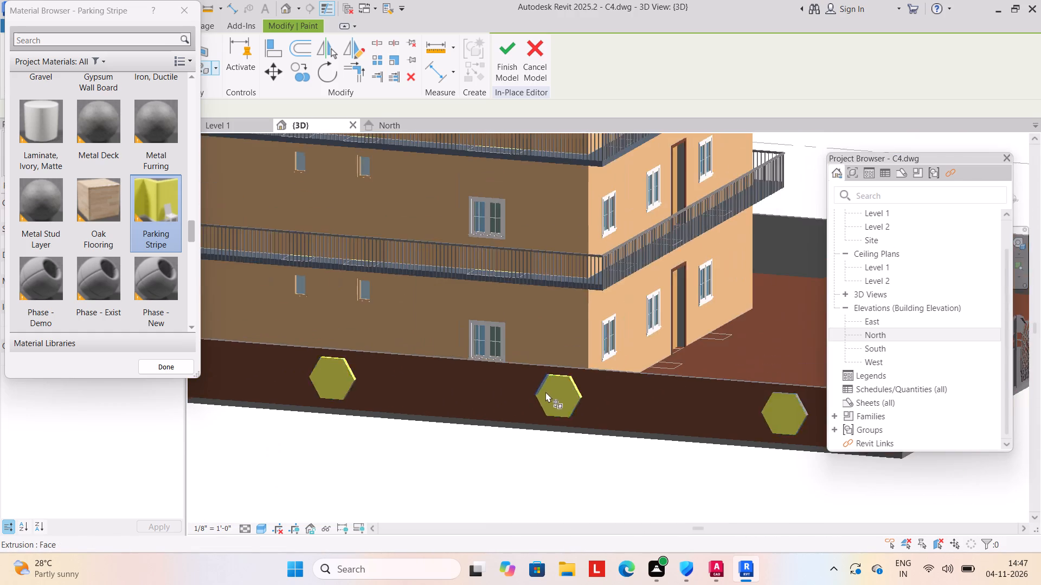
# Paint the top, upper front-side and lower front-side edge faces of the hexagon nearest the front corner with Parking Stripe.
pyautogui.scroll(-5, 545, 392)
pyautogui.moveTo(553, 398); pyautogui.dragTo(442, 358, button='middle')
pyautogui.scroll(1, 542, 398)
pyautogui.scroll(6, 592, 387)
pyautogui.scroll(6, 584, 316)
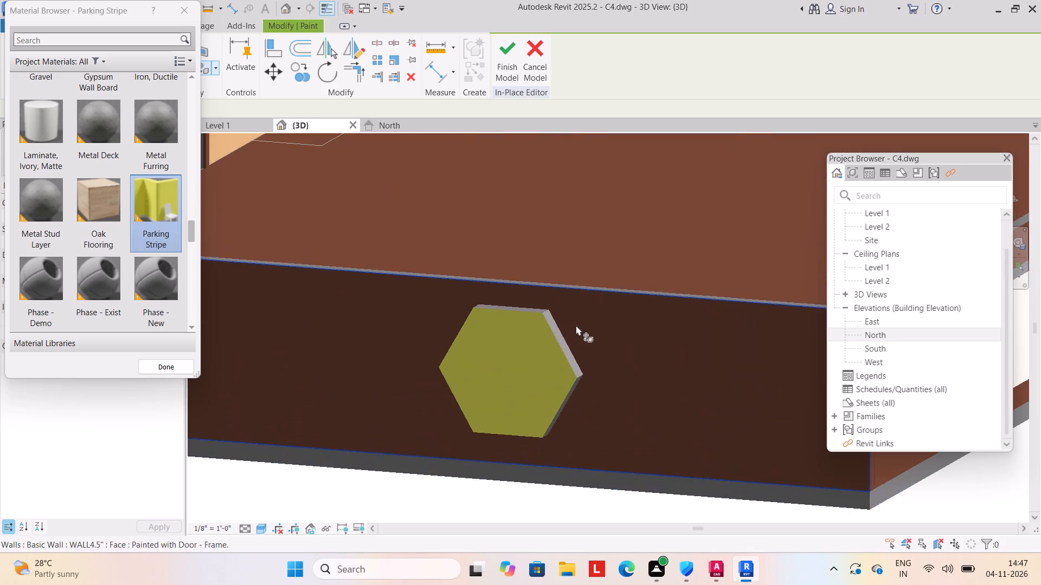
pyautogui.scroll(5, 576, 325)
pyautogui.click(564, 349)
pyautogui.scroll(5, 571, 366)
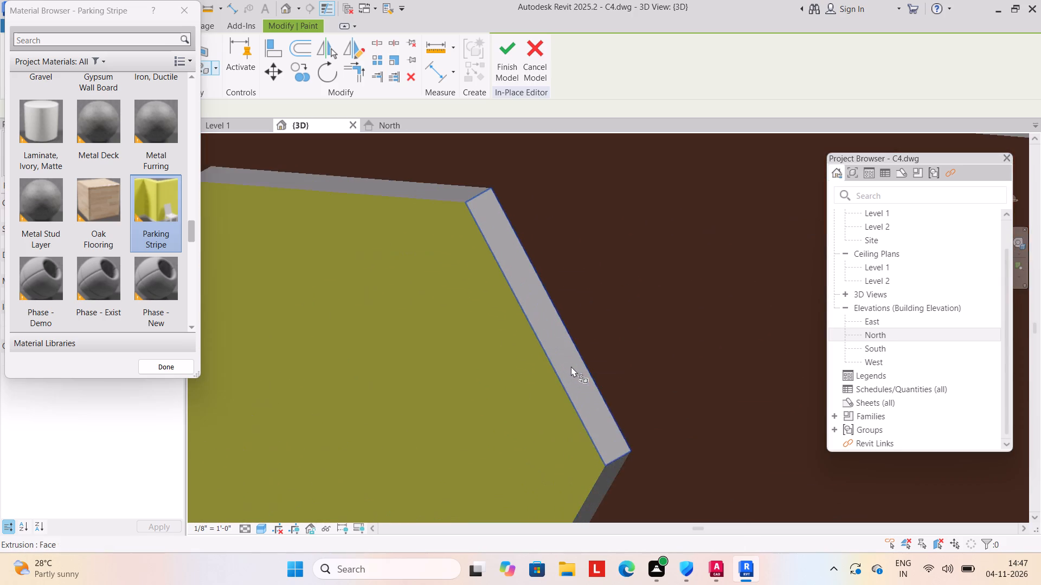
pyautogui.click(571, 364)
pyautogui.scroll(-10, 578, 379)
pyautogui.scroll(9, 577, 422)
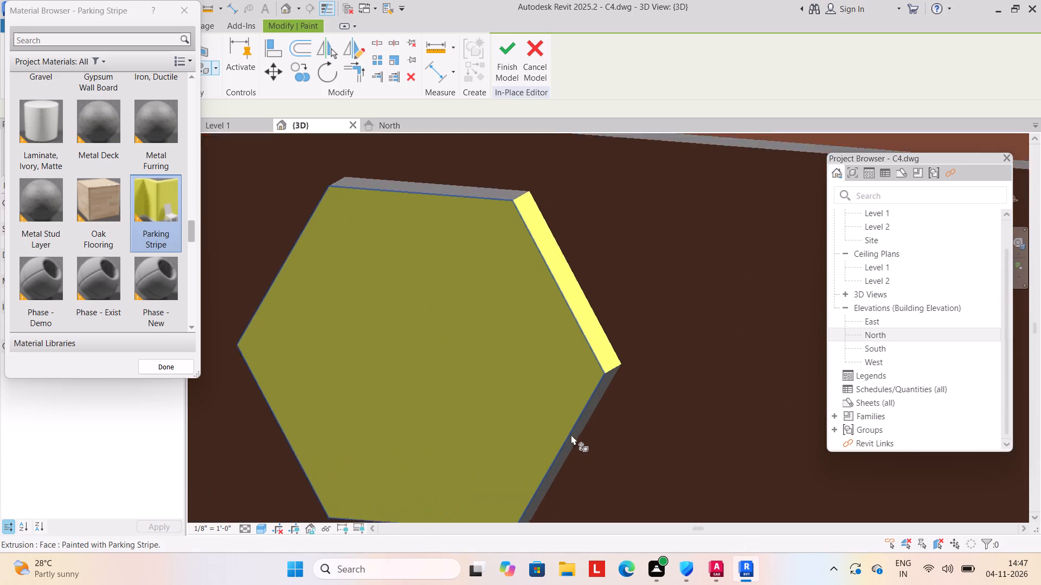
pyautogui.scroll(4, 571, 434)
pyautogui.click(581, 430)
pyautogui.scroll(-11, 581, 432)
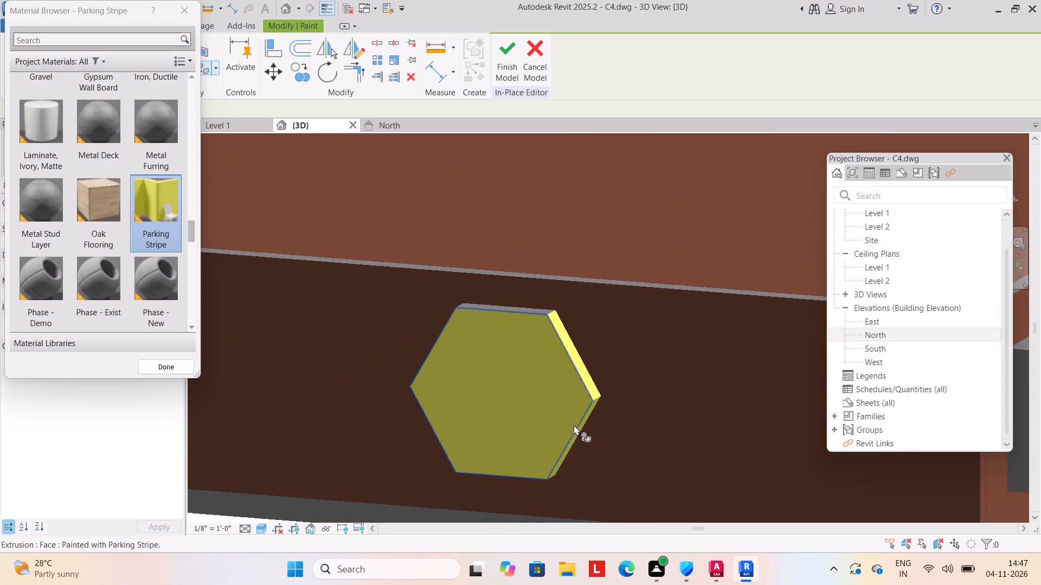
pyautogui.scroll(11, 534, 316)
pyautogui.scroll(11, 534, 285)
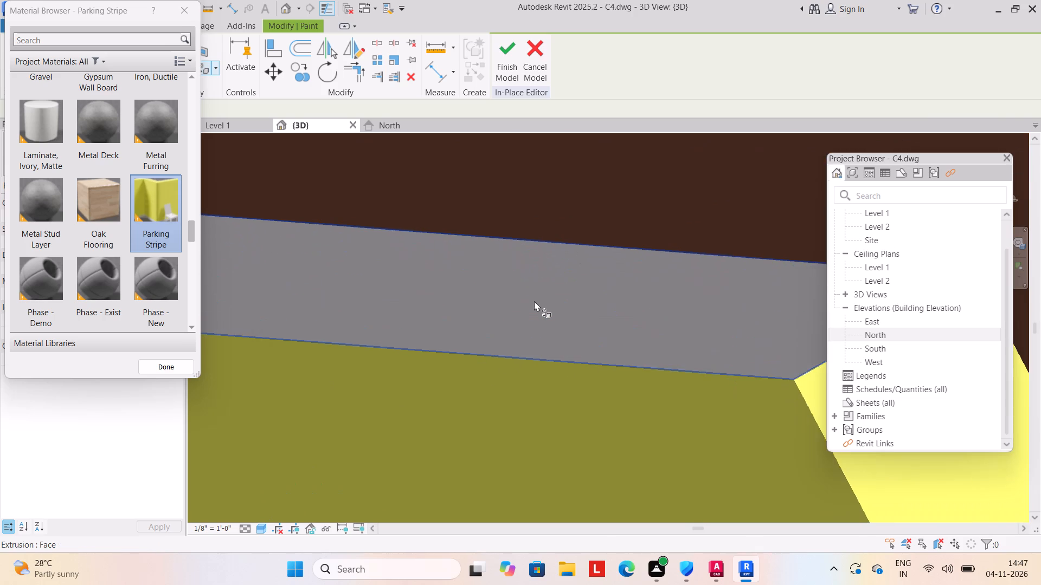
pyautogui.click(534, 301)
pyautogui.scroll(-20, 533, 337)
pyautogui.scroll(-4, 533, 337)
pyautogui.scroll(-5, 500, 374)
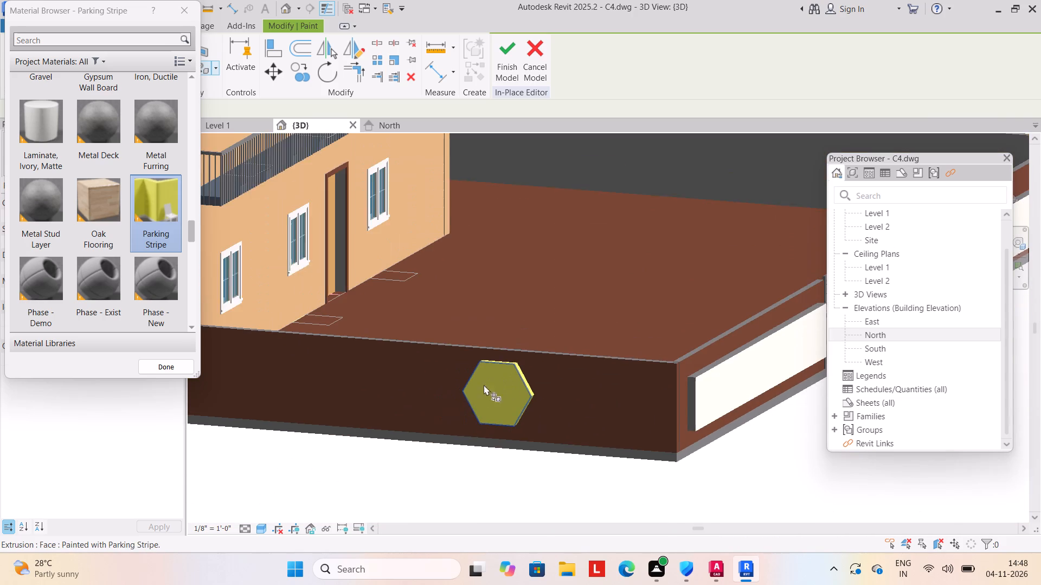
# Paint the lower rear-side edge faces of the two hexagons nearest the rear corner with Parking Stripe.
pyautogui.keyDown('shift'); pyautogui.moveTo(475, 398); pyautogui.dragTo(558, 407, button='middle'); pyautogui.keyUp('shift')
pyautogui.scroll(-5, 445, 357)
pyautogui.scroll(-5, 390, 360)
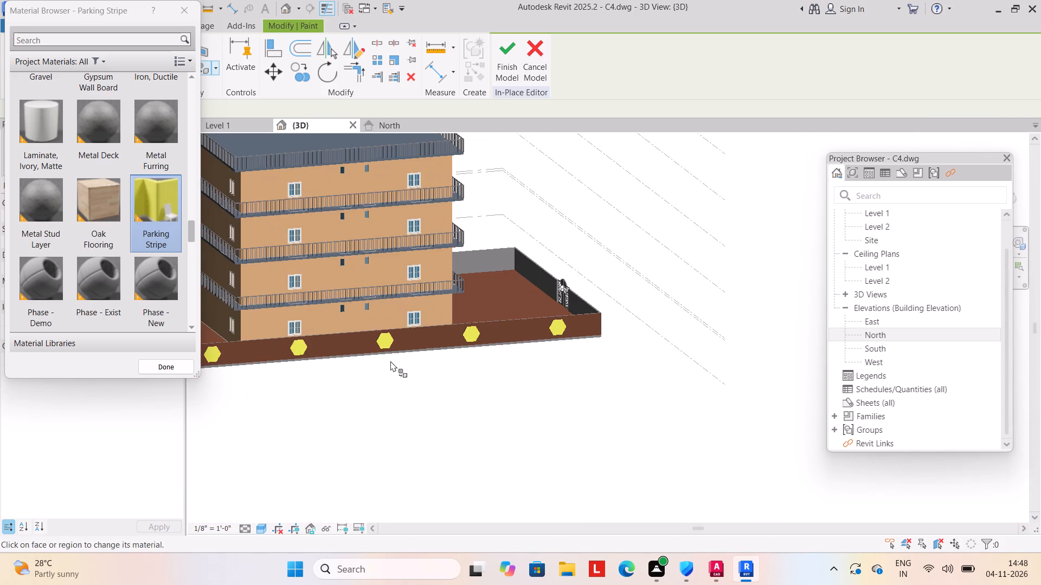
pyautogui.keyDown('shift'); pyautogui.moveTo(327, 379); pyautogui.dragTo(410, 394, button='middle'); pyautogui.keyUp('shift')
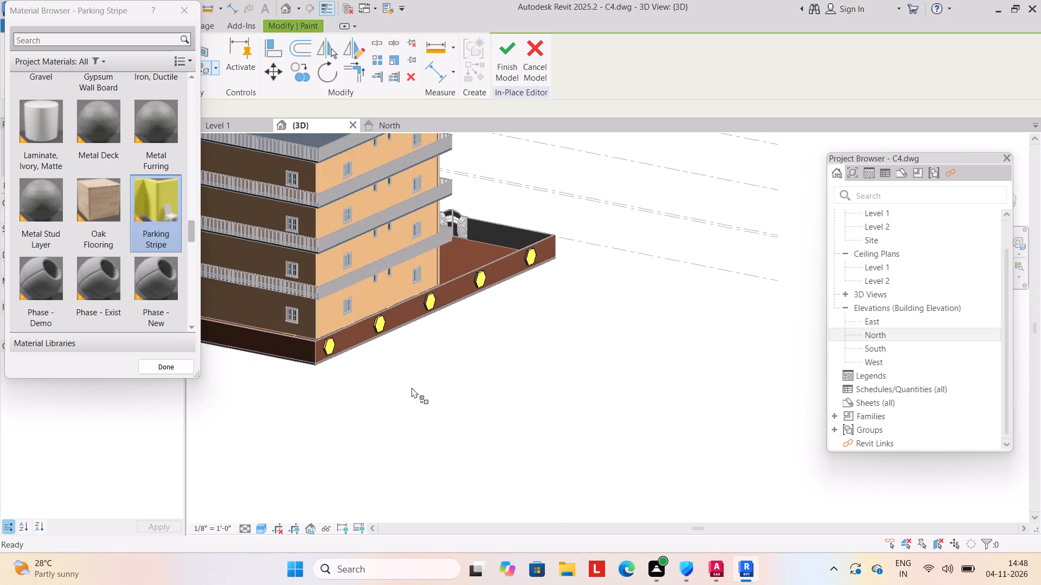
pyautogui.scroll(13, 332, 337)
pyautogui.scroll(6, 310, 377)
pyautogui.click(318, 382)
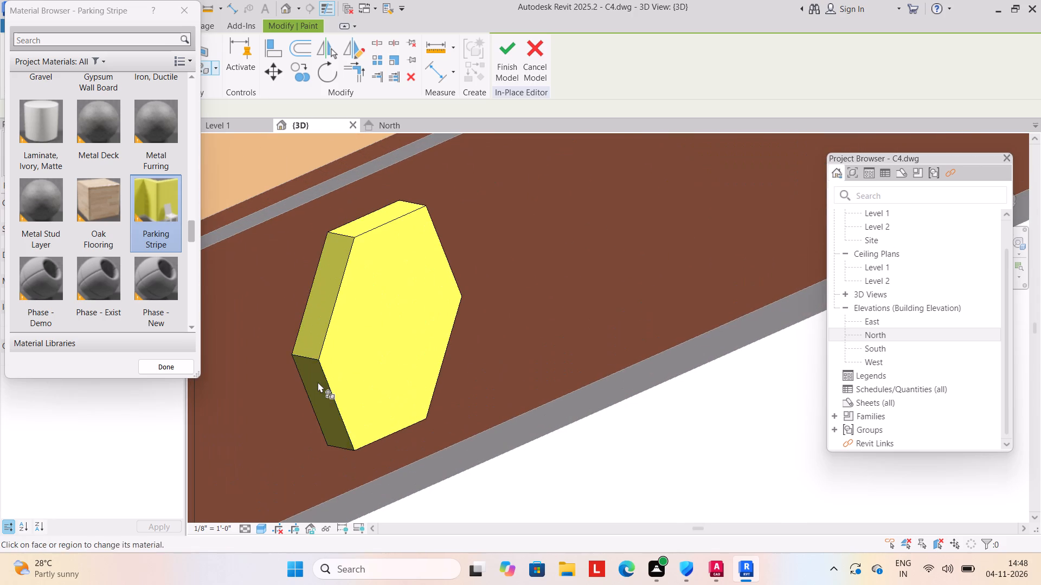
pyautogui.scroll(-12, 346, 394)
pyautogui.scroll(6, 477, 325)
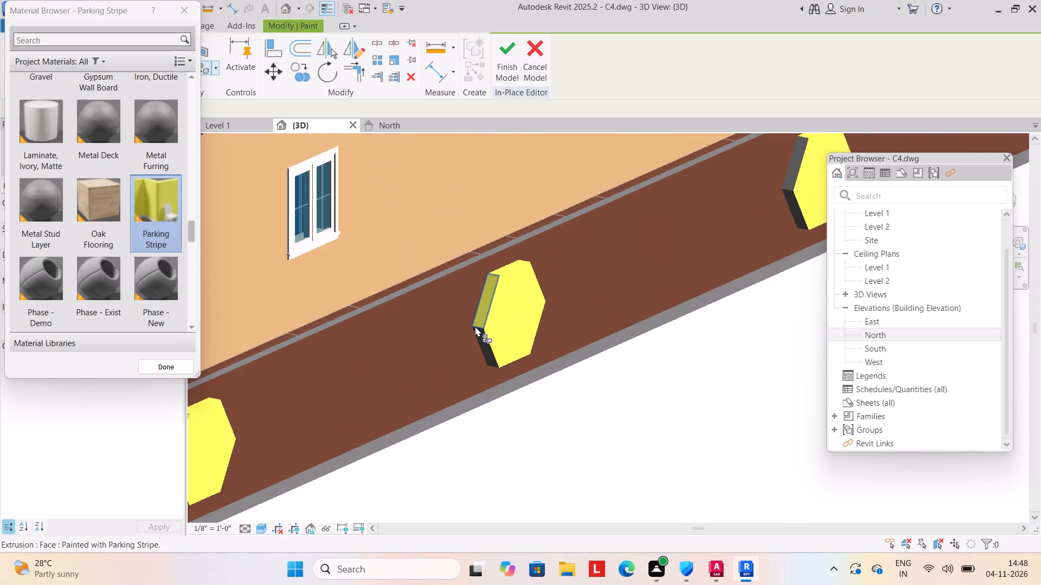
pyautogui.scroll(7, 475, 326)
pyautogui.click(492, 353)
pyautogui.scroll(-11, 500, 361)
# Paint the upper and lower rear-side edge faces of the middle hexagon with Parking Stripe.
pyautogui.moveTo(532, 370); pyautogui.dragTo(304, 365, button='middle')
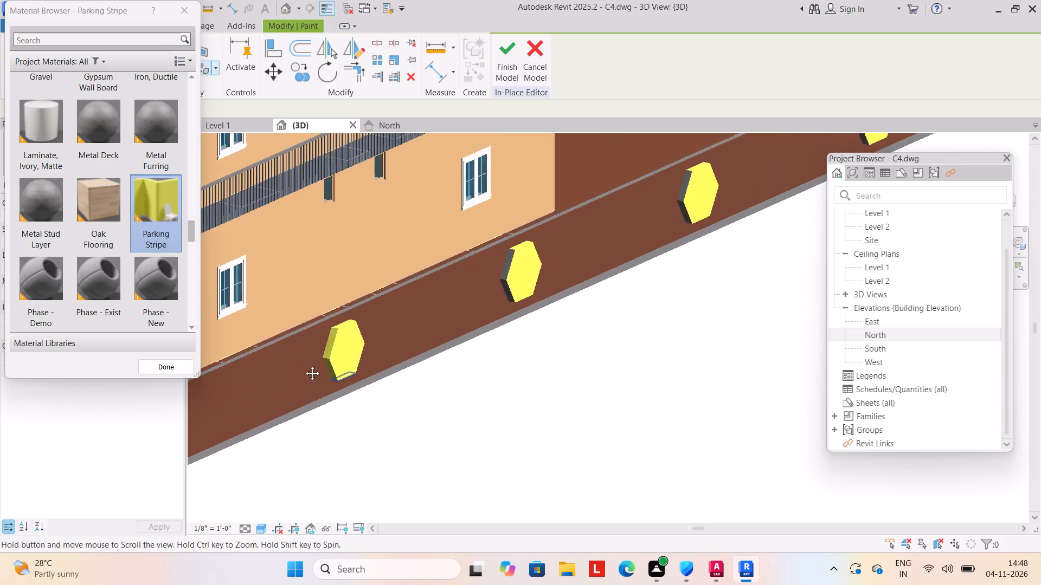
pyautogui.moveTo(304, 365); pyautogui.dragTo(304, 363, button='middle')
pyautogui.scroll(6, 485, 250)
pyautogui.scroll(6, 434, 264)
pyautogui.click(421, 268)
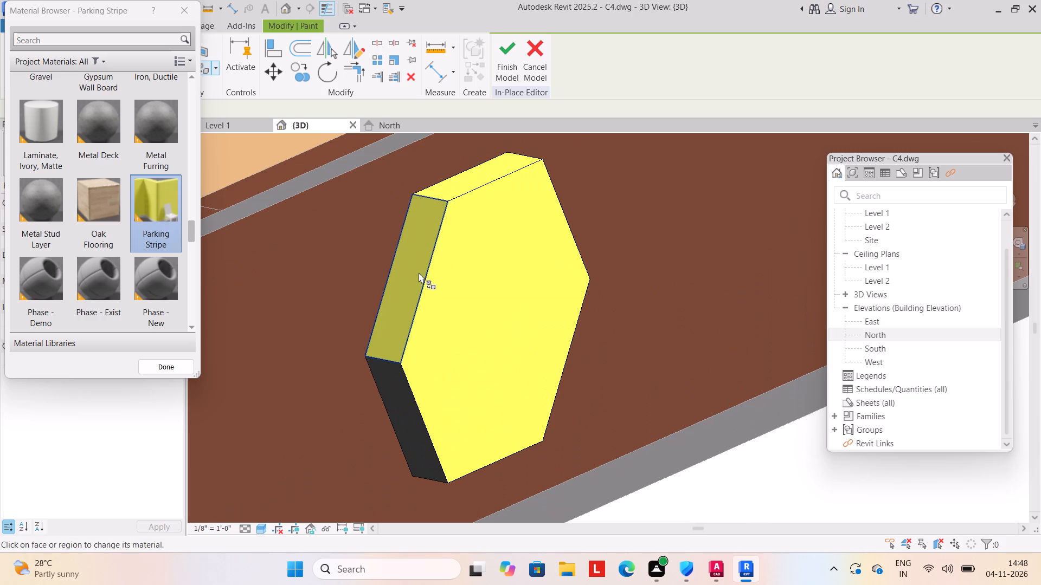
pyautogui.click(407, 400)
pyautogui.scroll(-11, 413, 394)
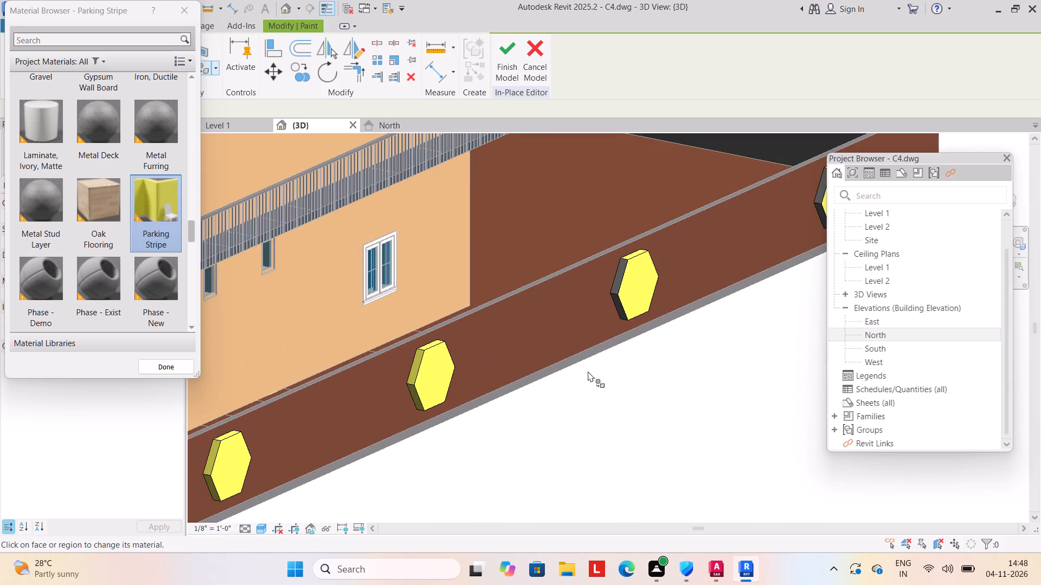
# Paint the upper and lower rear-side edge faces of the fourth hexagon from the rear corner with Parking Stripe.
pyautogui.moveTo(506, 401); pyautogui.dragTo(432, 428, button='middle')
pyautogui.scroll(6, 538, 334)
pyautogui.scroll(5, 556, 282)
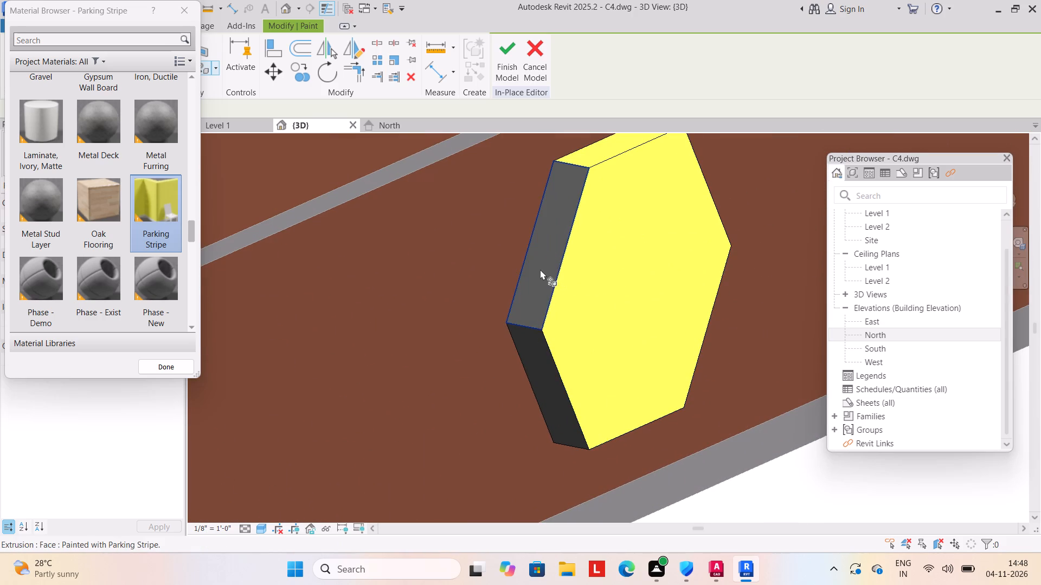
pyautogui.click(547, 273)
pyautogui.click(545, 362)
pyautogui.scroll(-12, 545, 369)
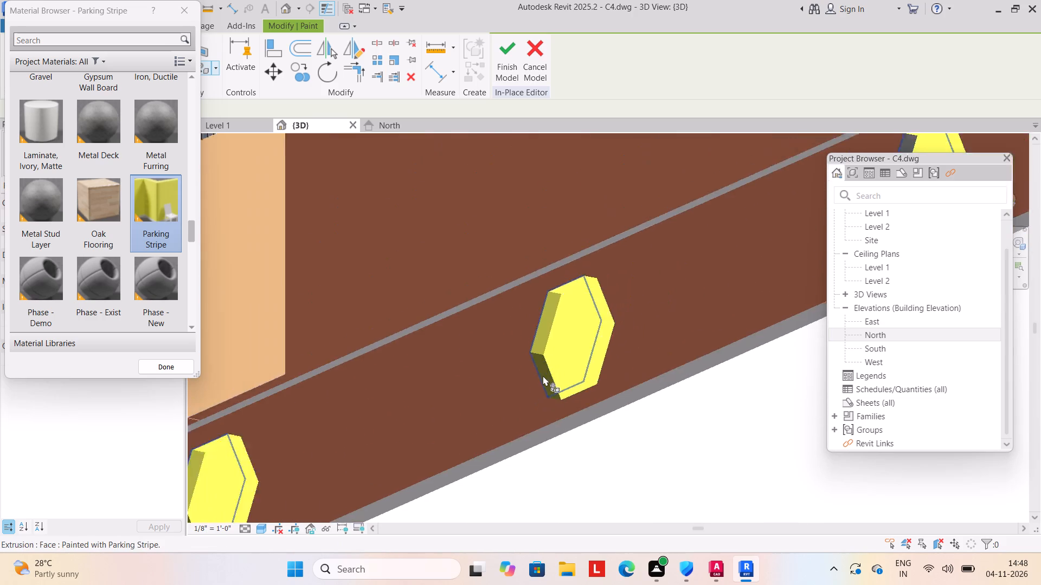
# Paint the upper and lower rear-side edge faces of the hexagon nearest the front corner with Parking Stripe.
pyautogui.moveTo(597, 373); pyautogui.dragTo(438, 394, button='middle')
pyautogui.scroll(11, 520, 289)
pyautogui.click(577, 308)
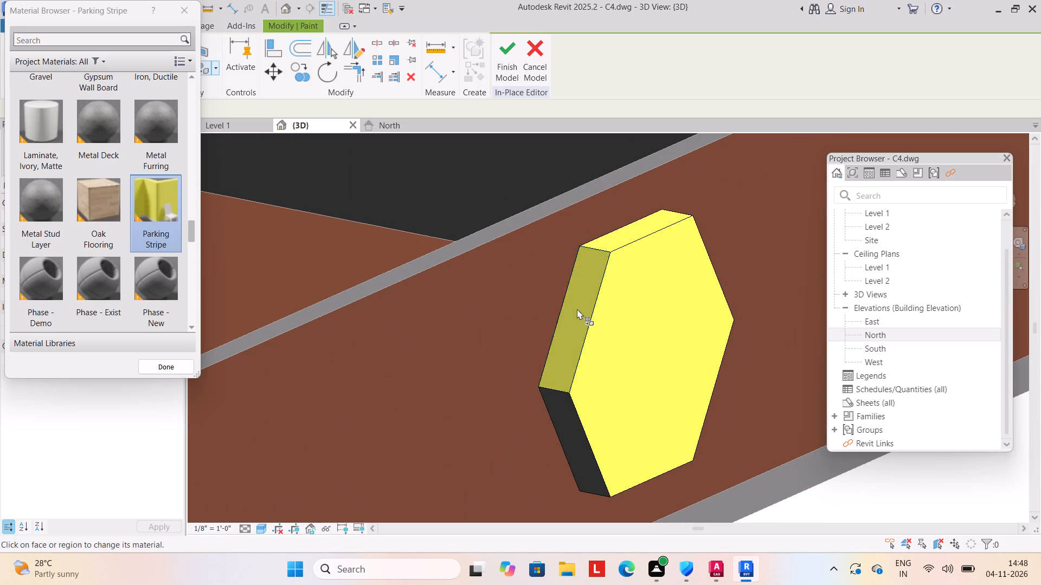
pyautogui.click(570, 424)
pyautogui.scroll(-17, 570, 426)
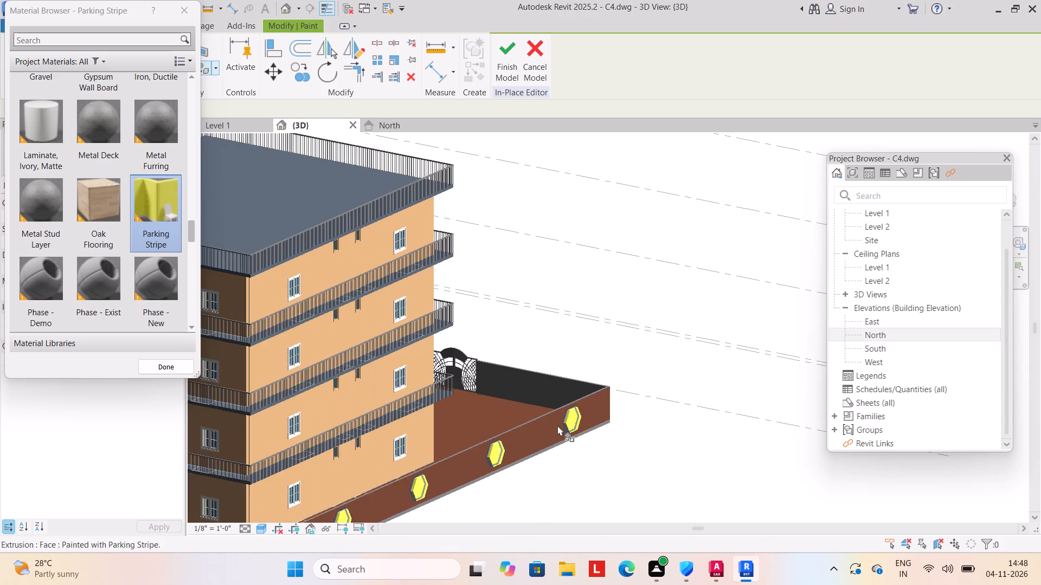
# Examine the building and its boundary wall from the front, side and rear.
pyautogui.keyDown('shift'); pyautogui.moveTo(532, 432); pyautogui.dragTo(653, 347, button='middle'); pyautogui.keyUp('shift')
pyautogui.keyDown('shift'); pyautogui.moveTo(505, 461); pyautogui.dragTo(472, 476, button='middle'); pyautogui.keyUp('shift')
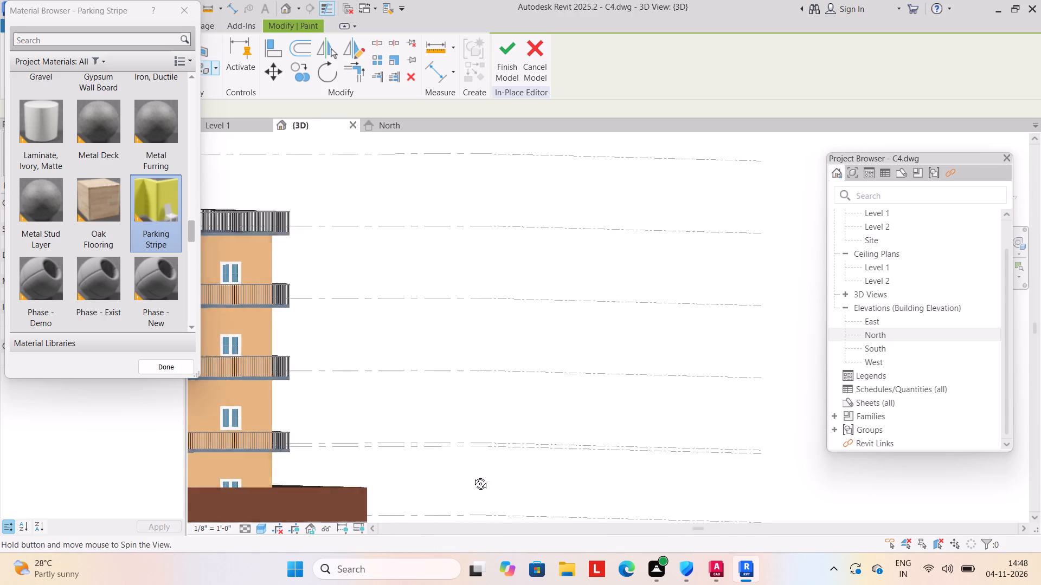
pyautogui.keyDown('shift'); pyautogui.moveTo(472, 476); pyautogui.dragTo(381, 479, button='middle'); pyautogui.keyUp('shift')
pyautogui.moveTo(377, 471); pyautogui.dragTo(516, 334, button='middle')
pyautogui.keyDown('shift'); pyautogui.moveTo(563, 405); pyautogui.dragTo(516, 418, button='middle'); pyautogui.keyUp('shift')
pyautogui.keyDown('shift'); pyautogui.moveTo(619, 411); pyautogui.dragTo(380, 418, button='middle'); pyautogui.keyUp('shift')
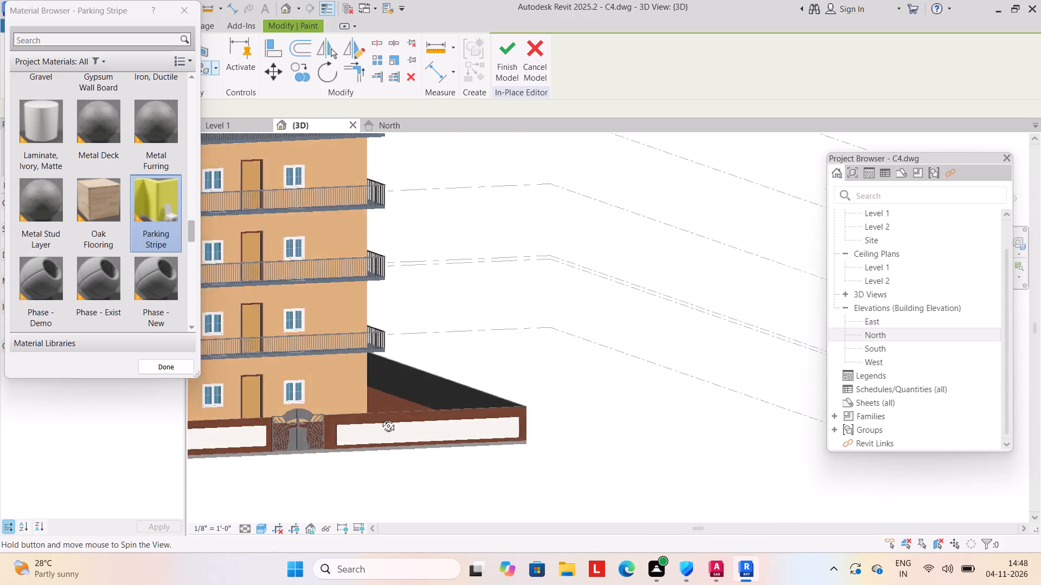
pyautogui.keyDown('shift'); pyautogui.moveTo(380, 418); pyautogui.dragTo(378, 417, button='middle'); pyautogui.keyUp('shift')
pyautogui.scroll(-1, 423, 406)
pyautogui.moveTo(433, 420); pyautogui.dragTo(663, 445, button='middle')
pyautogui.keyDown('shift'); pyautogui.moveTo(670, 461); pyautogui.dragTo(466, 457, button='middle'); pyautogui.keyUp('shift')
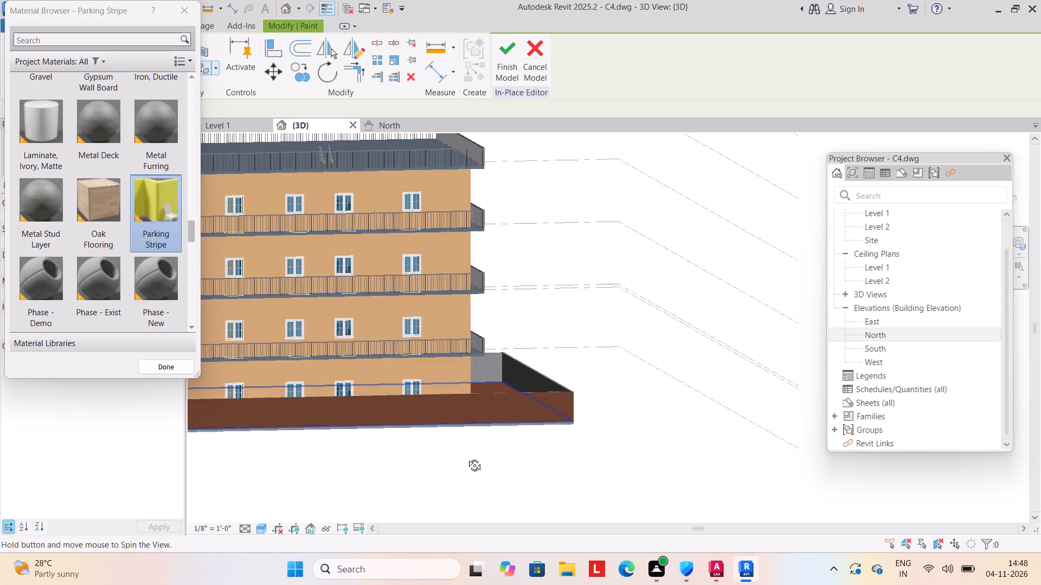
pyautogui.keyDown('shift'); pyautogui.moveTo(466, 457); pyautogui.dragTo(466, 457, button='middle'); pyautogui.keyUp('shift')
pyautogui.scroll(-1, 461, 439)
pyautogui.middleClick(462, 439)
pyautogui.moveTo(449, 440); pyautogui.dragTo(682, 457, button='middle')
pyautogui.keyDown('shift'); pyautogui.moveTo(665, 456); pyautogui.dragTo(656, 466, button='middle'); pyautogui.keyUp('shift')
pyautogui.moveTo(658, 467); pyautogui.dragTo(659, 461, button='middle')
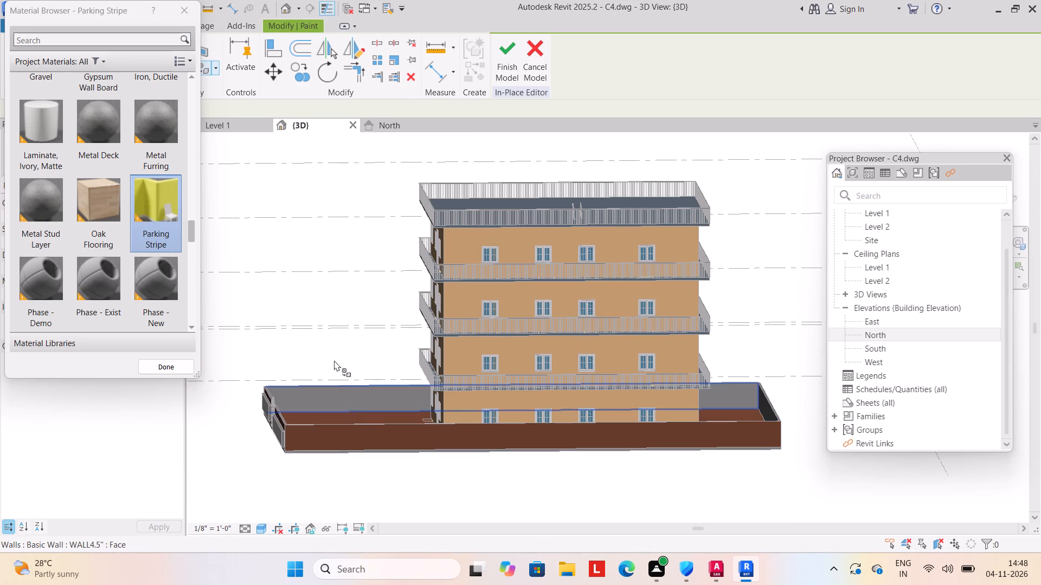
# Finish the in-place hexagon model.
pyautogui.click(507, 65)
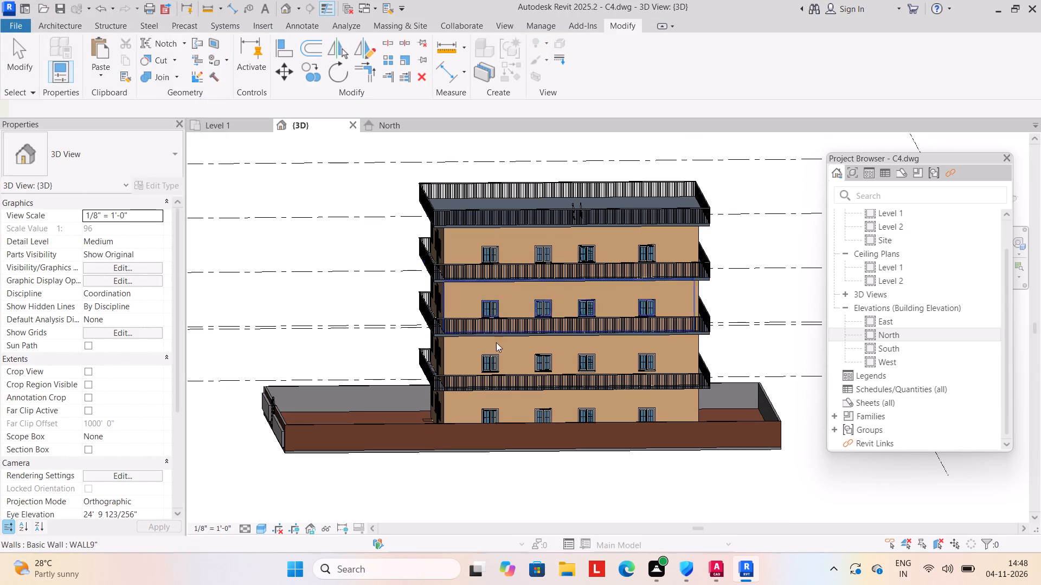
# Create a new in-place Generic Models family with the default name and start an extrusion in it.
pyautogui.scroll(1, 602, 458)
pyautogui.moveTo(614, 457); pyautogui.dragTo(618, 455, button='middle')
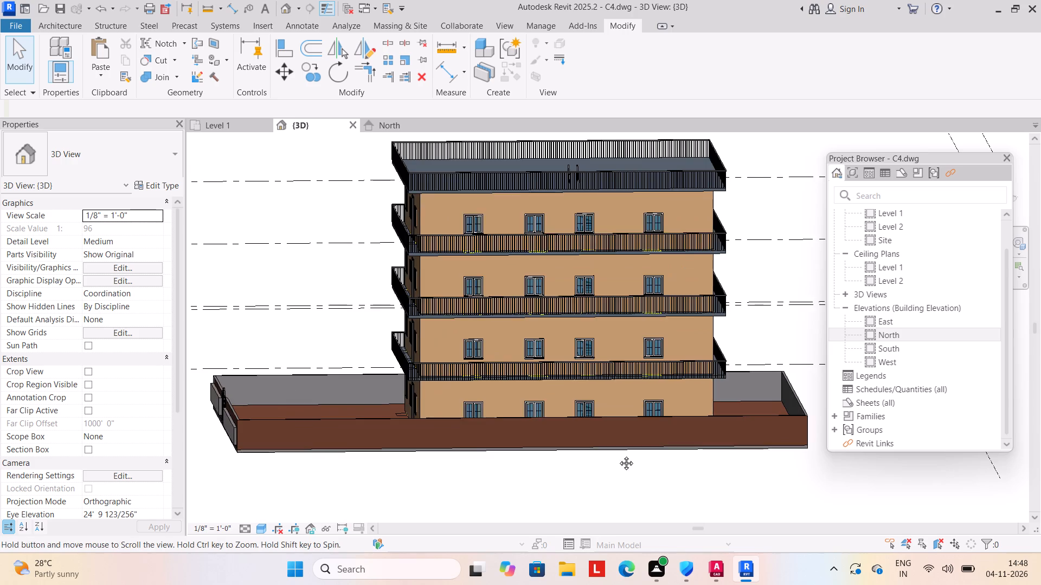
pyautogui.moveTo(618, 455); pyautogui.dragTo(633, 445, button='middle')
pyautogui.scroll(-1, 626, 438)
pyautogui.keyDown('shift'); pyautogui.scroll(-1, 579, 435); pyautogui.keyUp('shift')
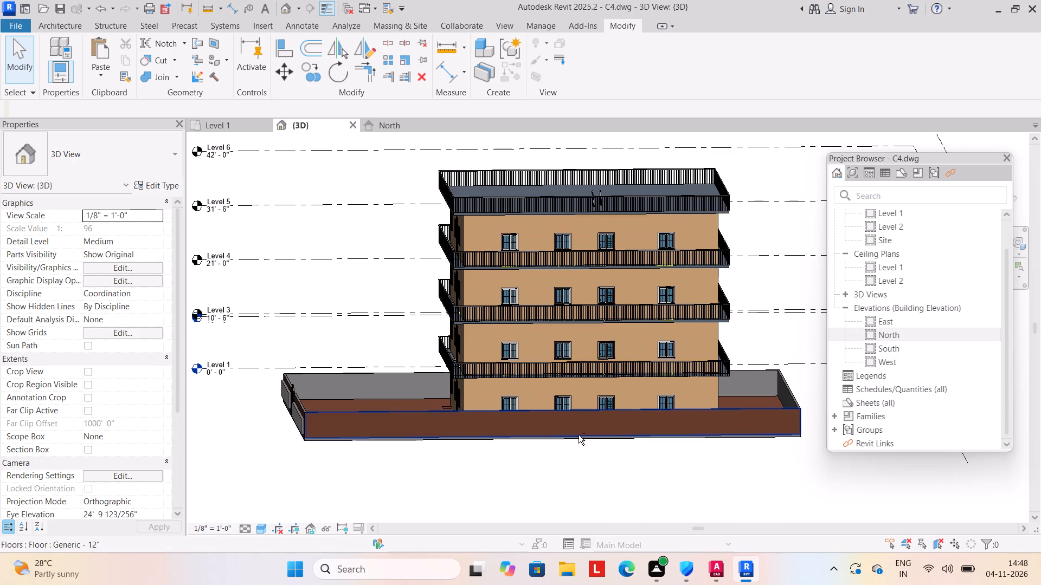
pyautogui.click(57, 23)
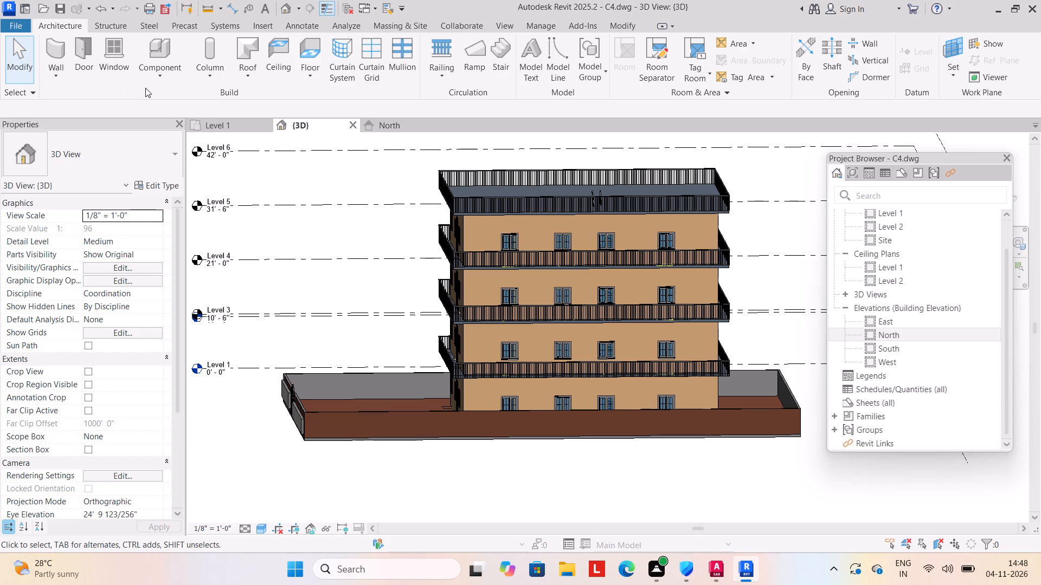
pyautogui.click(159, 74)
pyautogui.click(169, 134)
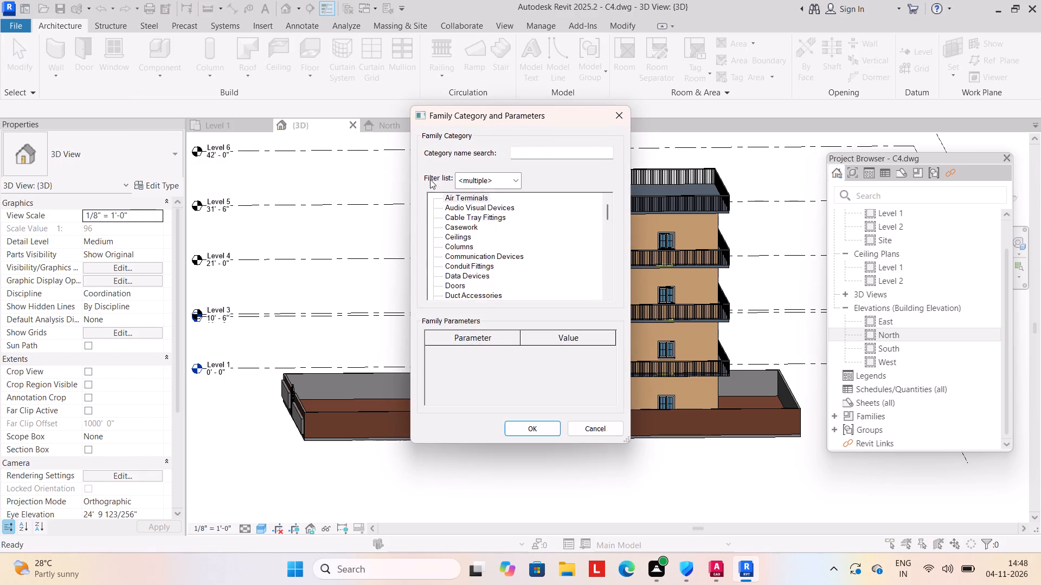
pyautogui.scroll(-7, 446, 200)
pyautogui.scroll(-13, 490, 248)
pyautogui.scroll(1, 500, 252)
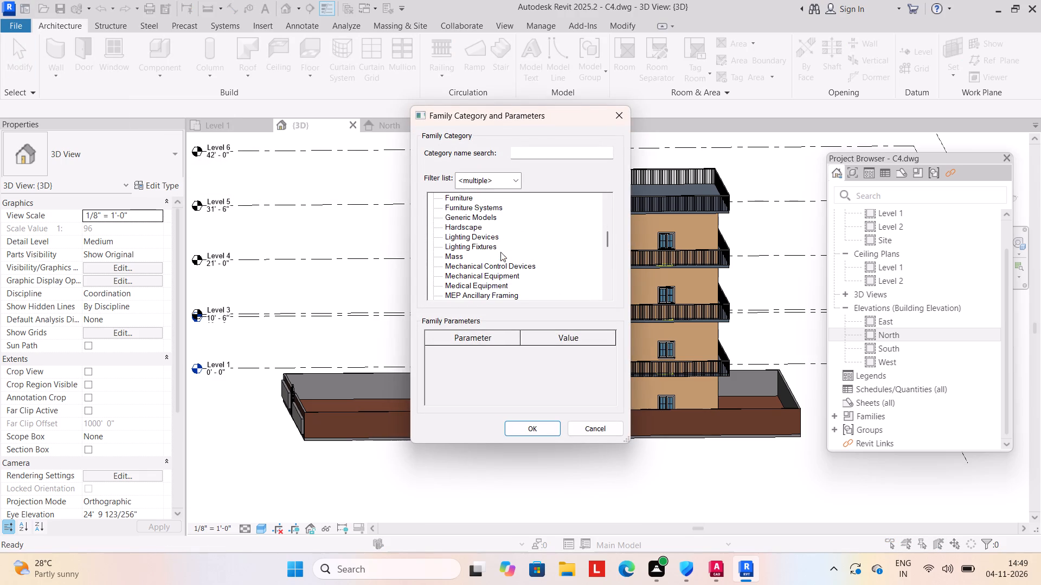
pyautogui.click(488, 219)
pyautogui.click(534, 433)
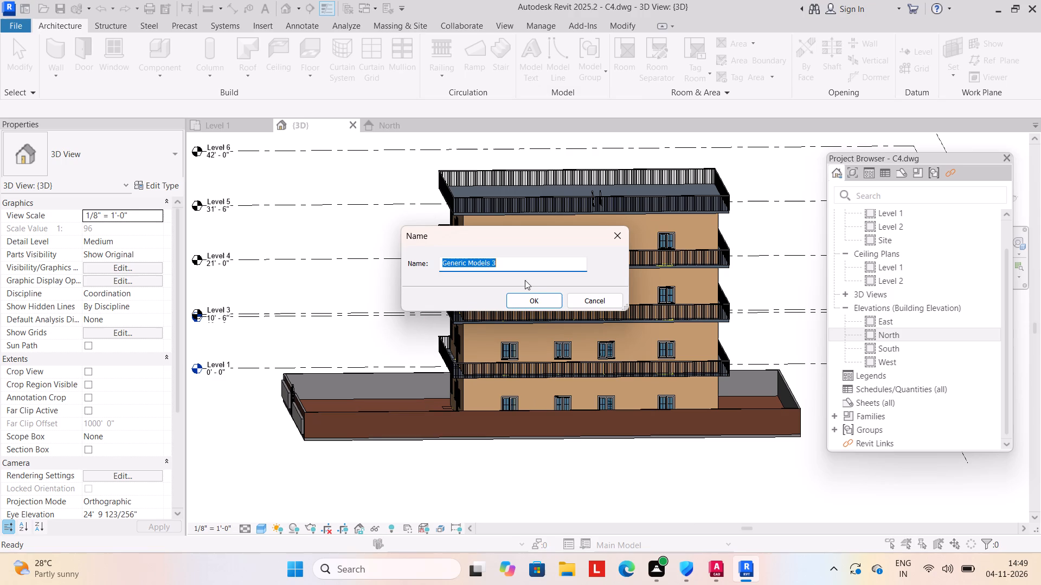
pyautogui.click(537, 303)
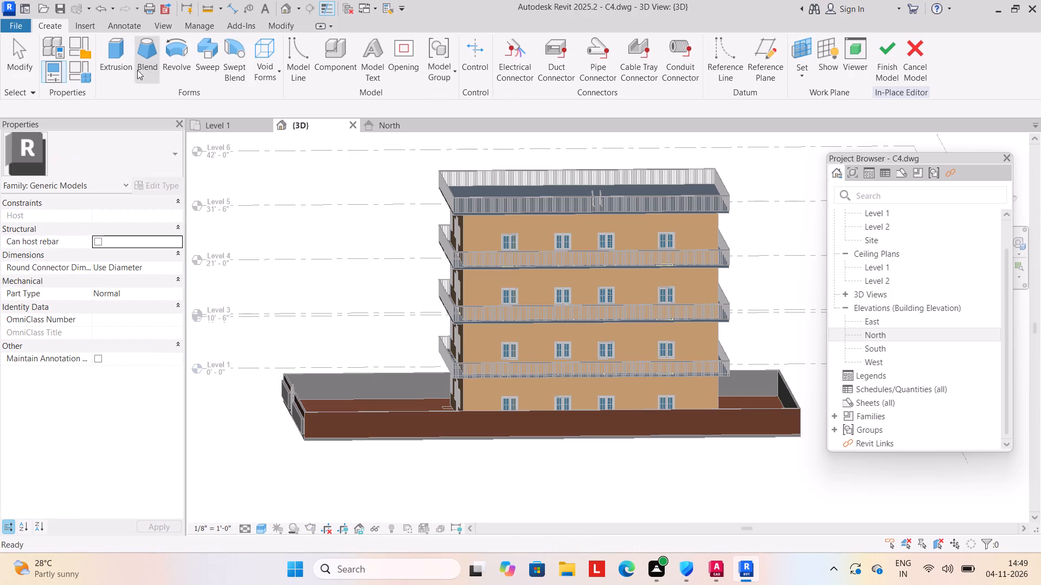
pyautogui.click(116, 68)
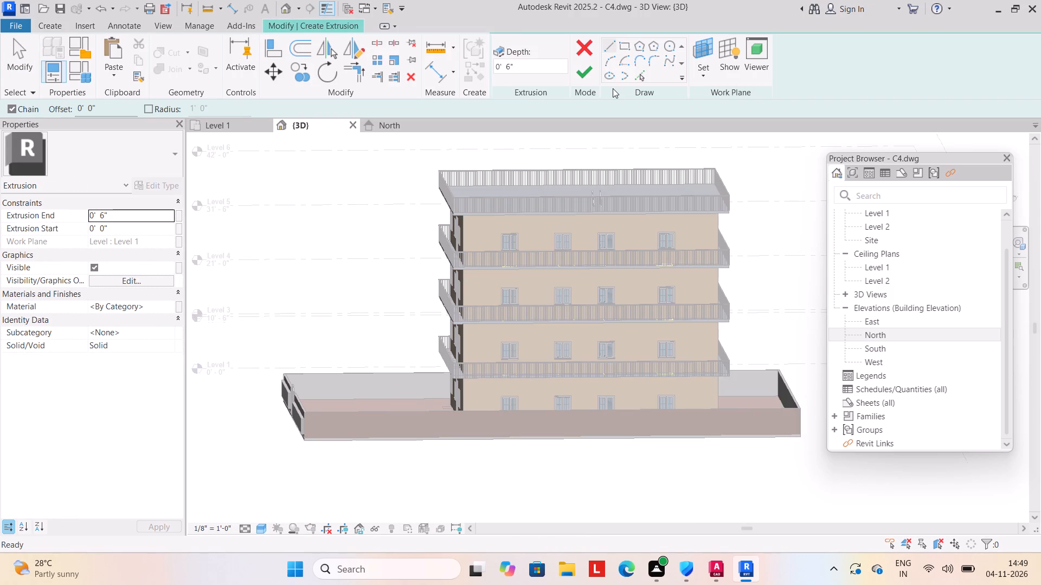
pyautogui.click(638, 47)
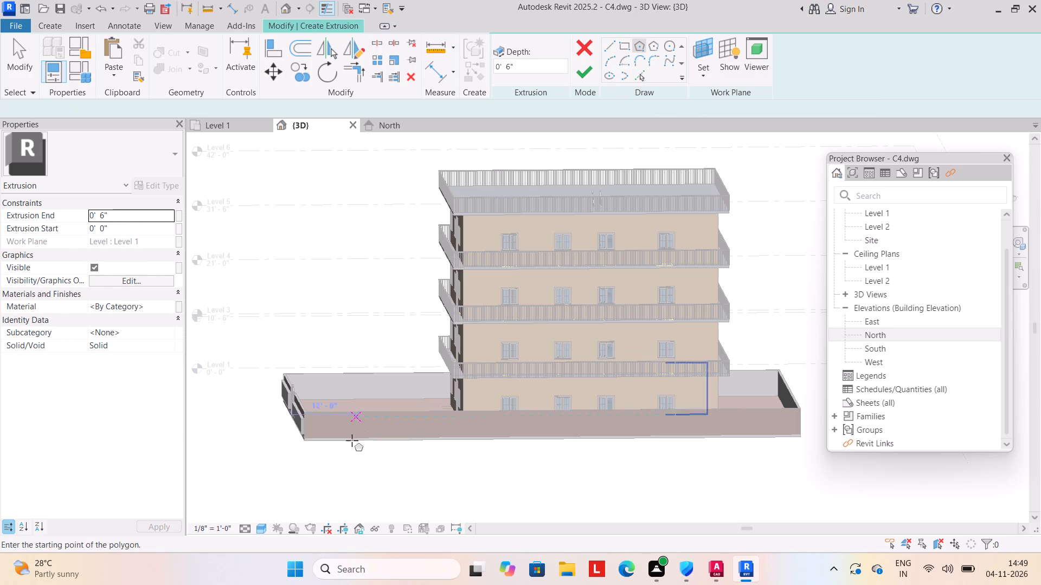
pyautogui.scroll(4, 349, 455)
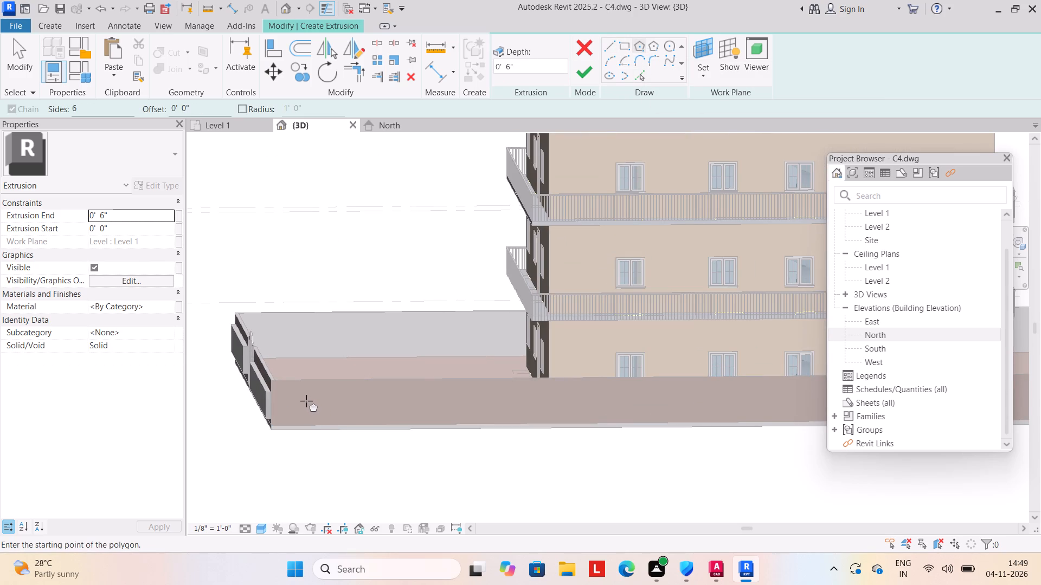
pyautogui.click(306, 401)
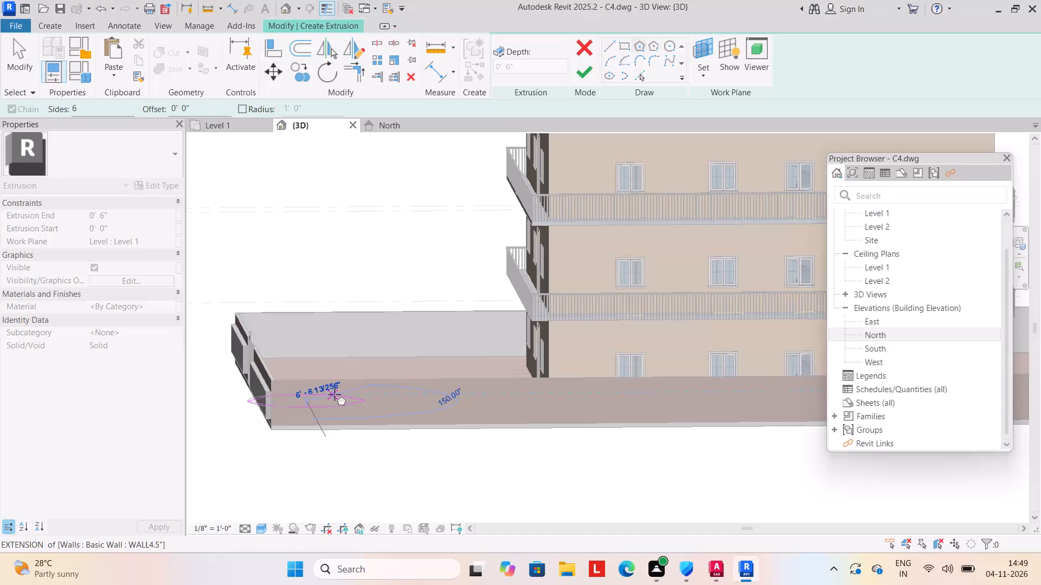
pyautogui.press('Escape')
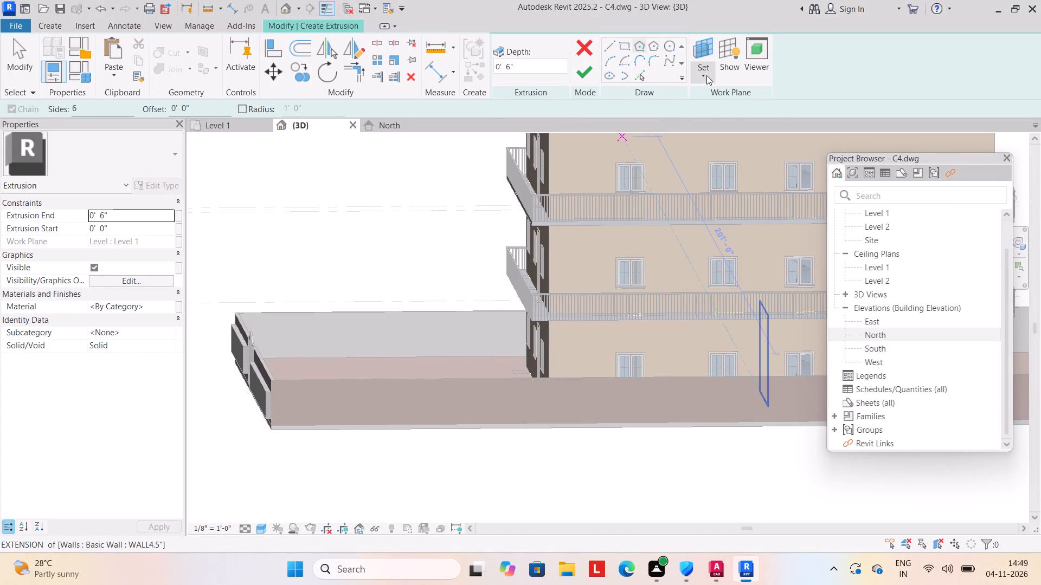
# Set the extrusion's work plane to the outer face of the undecorated side boundary wall.
pyautogui.click(706, 75)
pyautogui.click(721, 125)
pyautogui.scroll(-2, 496, 436)
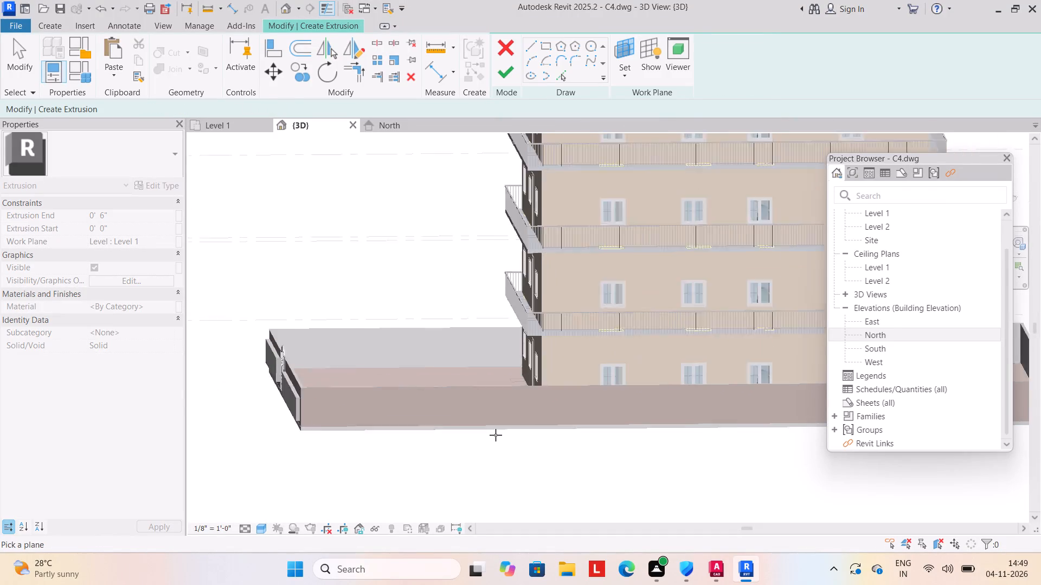
pyautogui.click(504, 394)
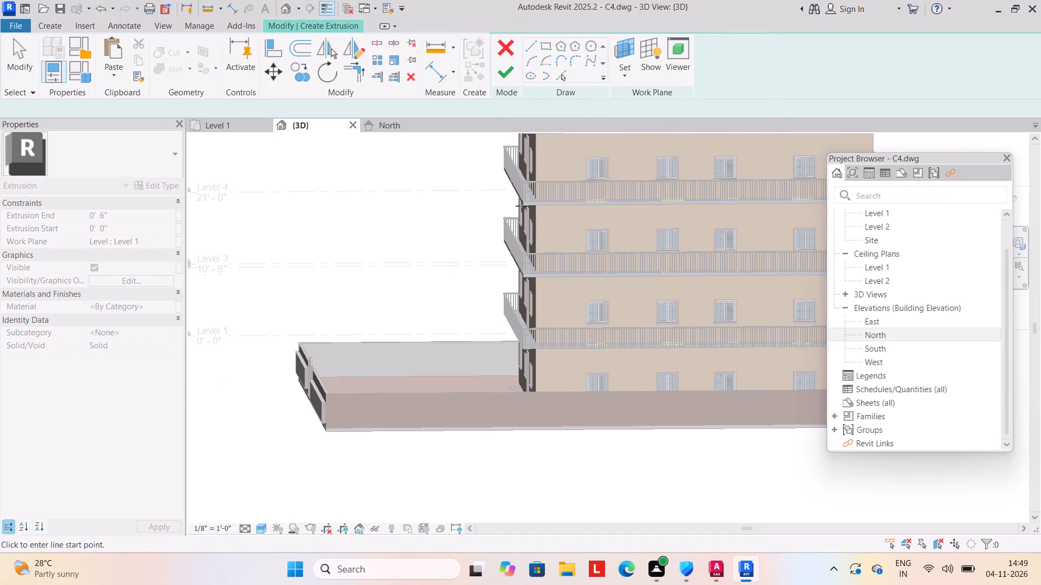
# Sketch a six-sided polygon with a radius of about 2' on the side wall near its front corner.
pyautogui.click(638, 47)
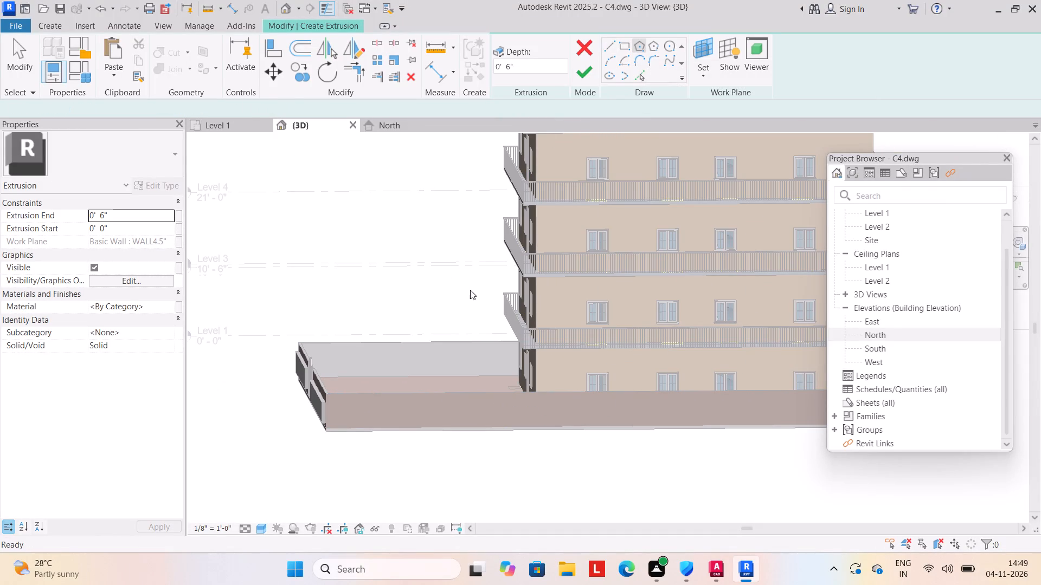
pyautogui.scroll(5, 376, 422)
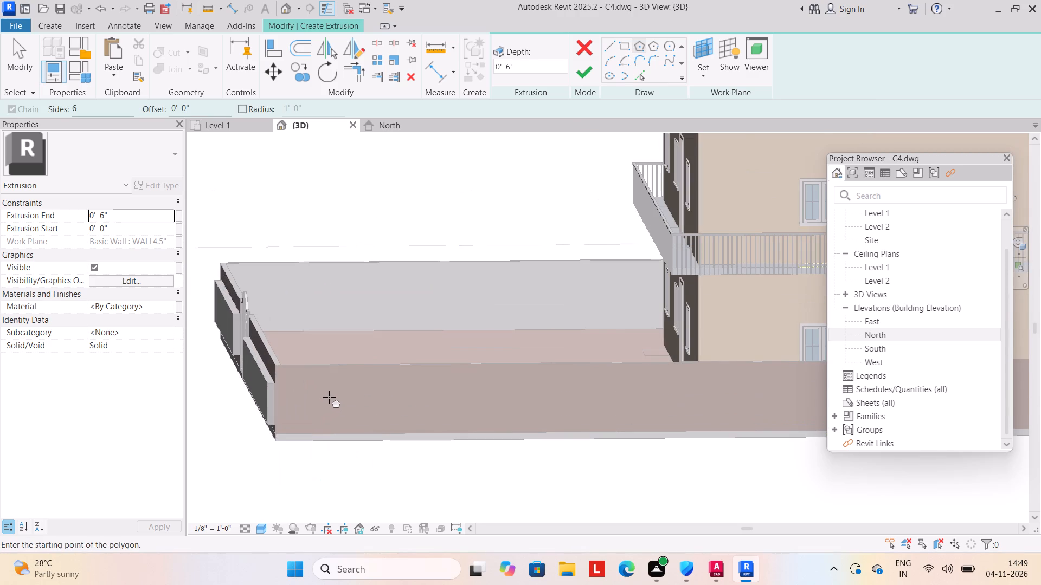
pyautogui.click(333, 399)
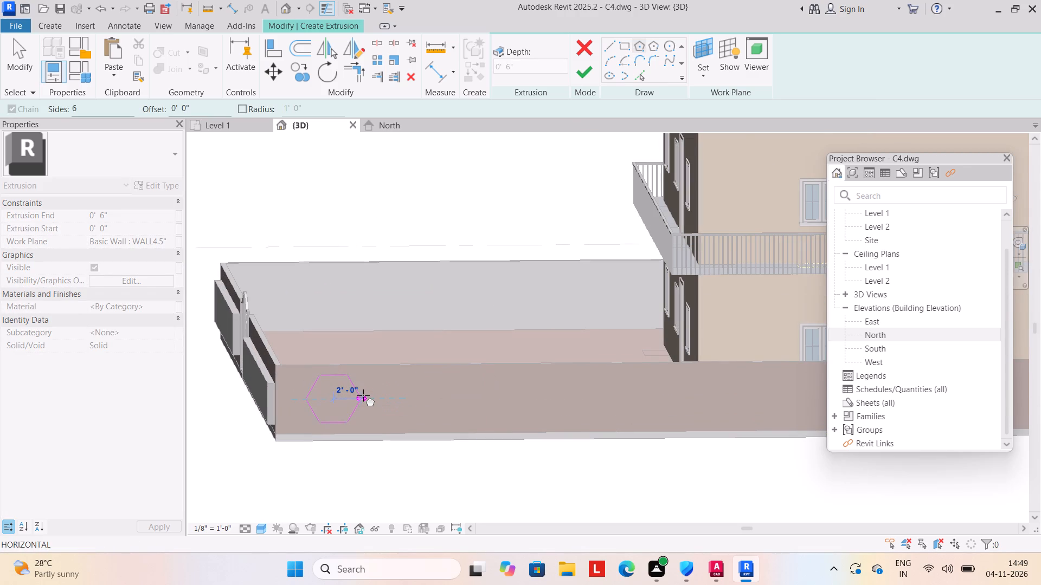
pyautogui.click(363, 395)
pyautogui.press('Escape')
pyautogui.scroll(-4, 280, 490)
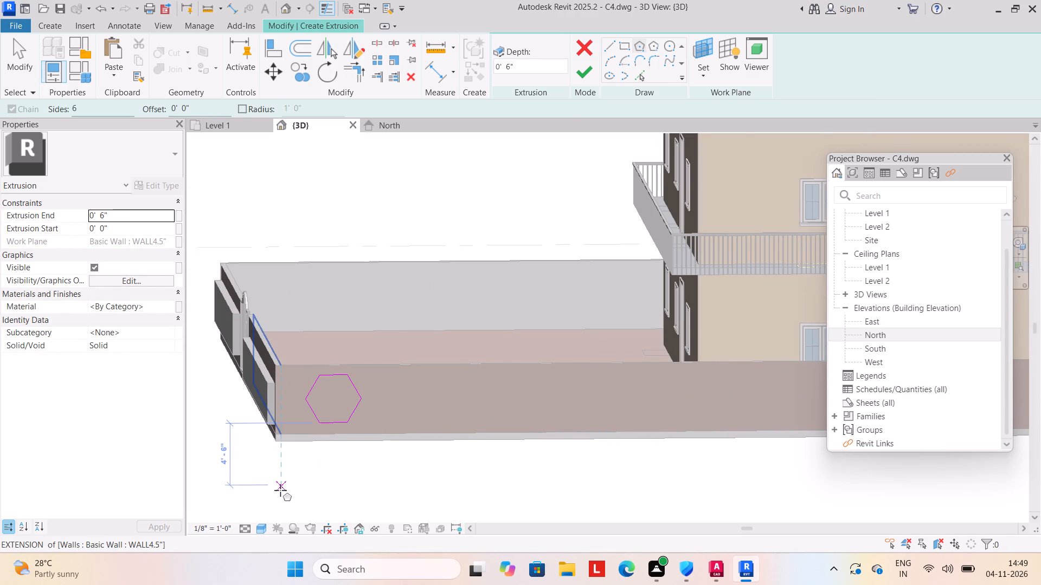
pyautogui.moveTo(280, 490); pyautogui.dragTo(247, 469, button='middle')
pyautogui.press('Escape')
# Copy the hexagon sketch horizontally along the side wall to four more positions, spaced about 20' to 20'-6" apart.
pyautogui.moveTo(467, 464); pyautogui.dragTo(391, 405, button='middle')
pyautogui.keyDown('shift'); pyautogui.moveTo(511, 522); pyautogui.dragTo(512, 522, button='middle'); pyautogui.keyUp('shift')
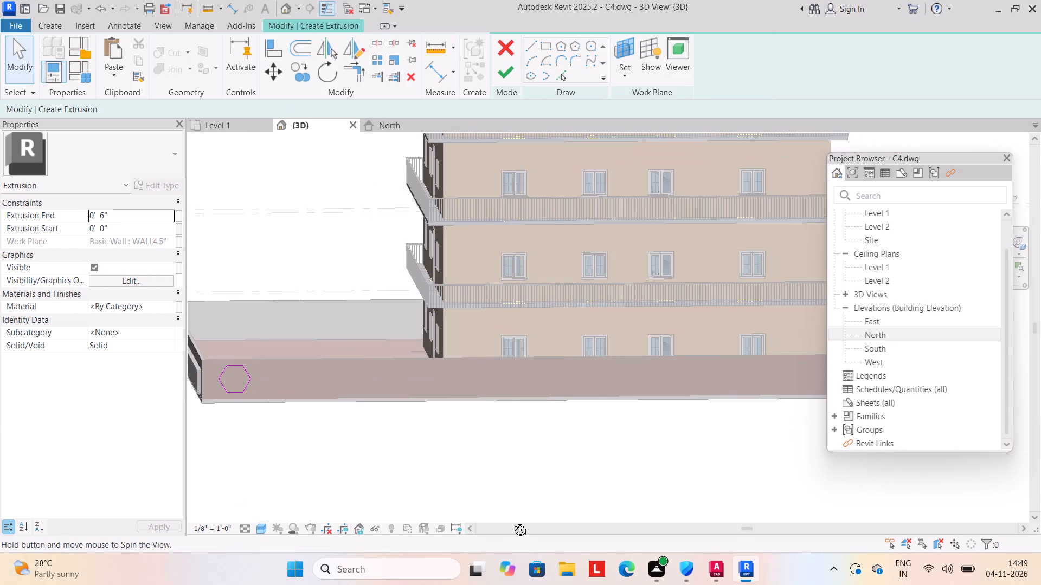
pyautogui.keyDown('shift'); pyautogui.moveTo(512, 522); pyautogui.dragTo(544, 506, button='middle'); pyautogui.keyUp('shift')
pyautogui.scroll(-5, 544, 504)
pyautogui.scroll(2, 431, 441)
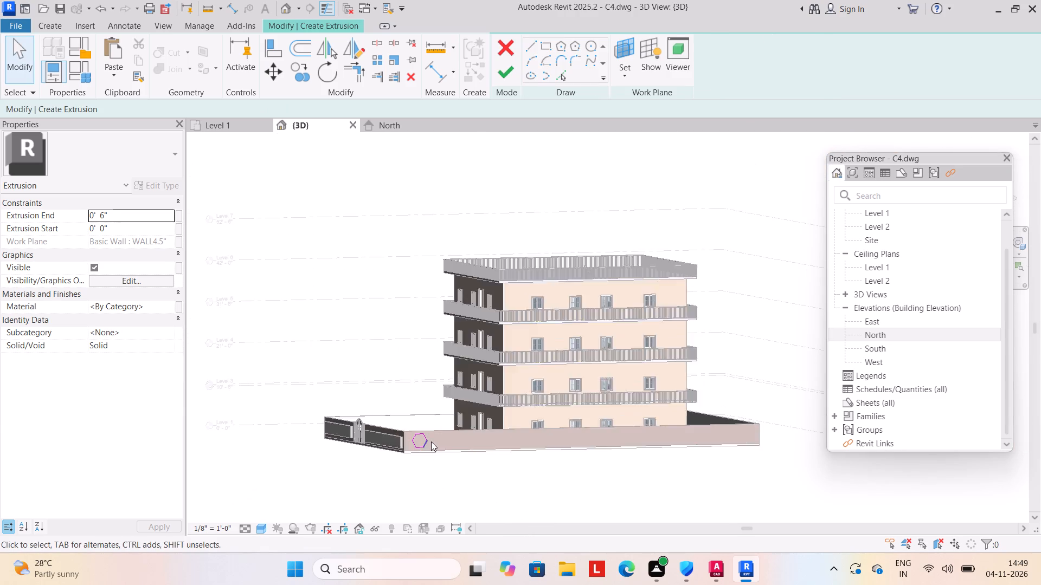
pyautogui.scroll(9, 431, 441)
pyautogui.moveTo(364, 420); pyautogui.dragTo(474, 486)
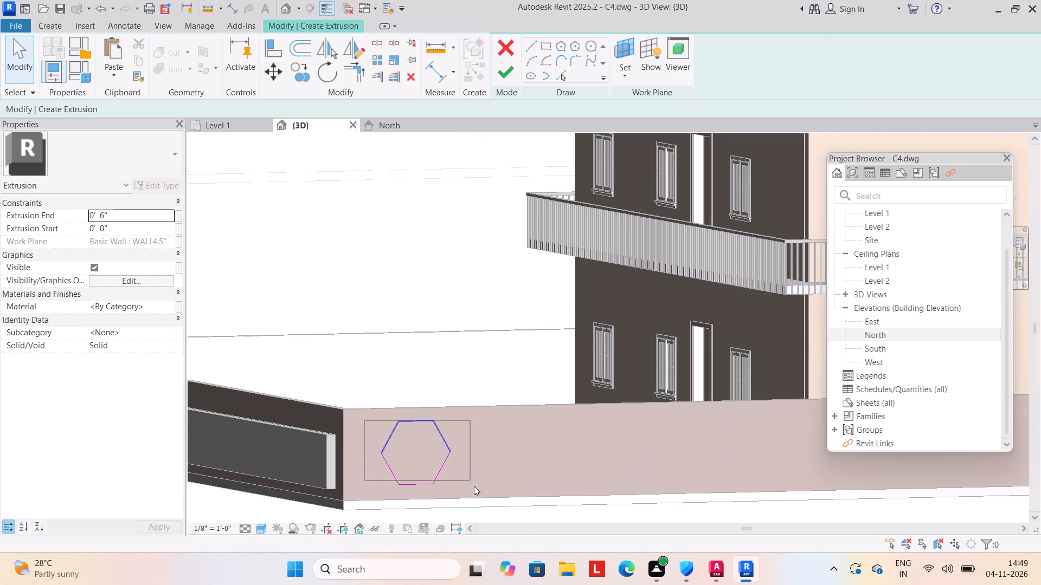
pyautogui.moveTo(474, 486); pyautogui.dragTo(485, 497)
pyautogui.scroll(-4, 489, 497)
pyautogui.moveTo(489, 497); pyautogui.dragTo(425, 434, button='middle')
pyautogui.scroll(-3, 431, 444)
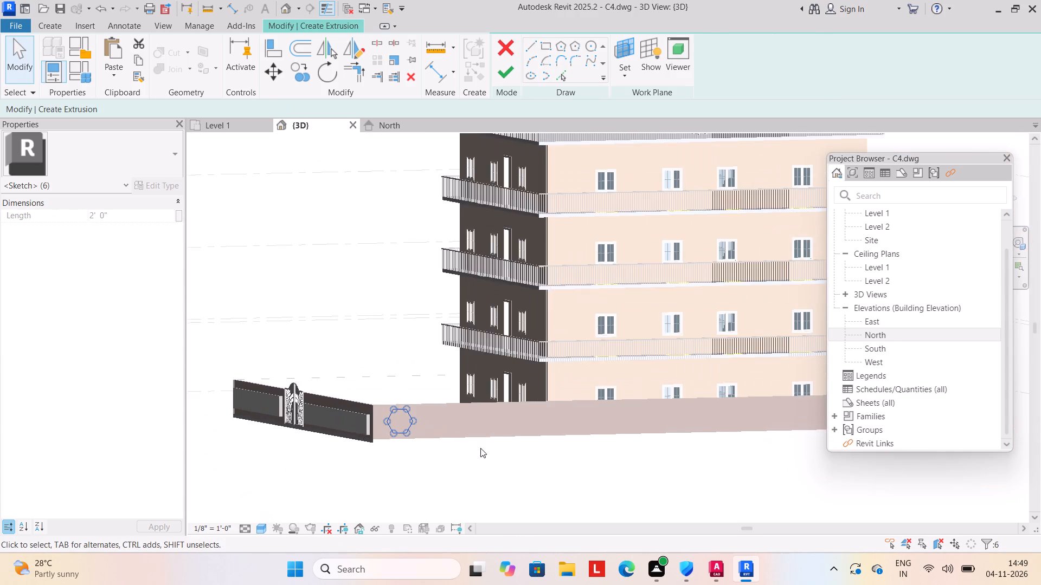
pyautogui.scroll(-3, 527, 444)
pyautogui.keyDown('shift'); pyautogui.moveTo(498, 454); pyautogui.dragTo(458, 487, button='middle'); pyautogui.keyUp('shift')
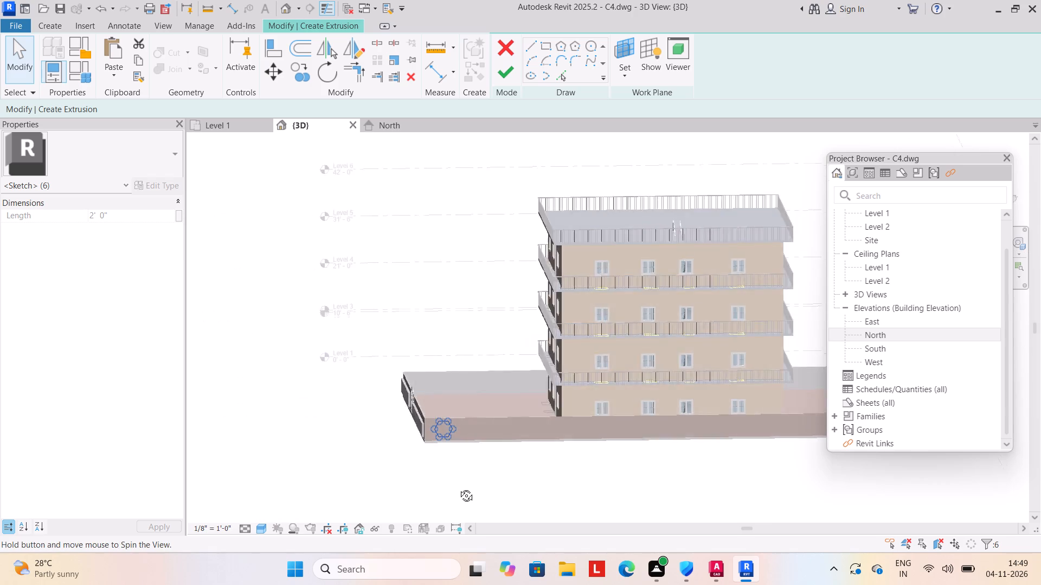
pyautogui.keyDown('shift'); pyautogui.moveTo(458, 487); pyautogui.dragTo(457, 488, button='middle'); pyautogui.keyUp('shift')
pyautogui.moveTo(573, 465); pyautogui.dragTo(462, 451, button='middle')
pyautogui.keyDown('shift'); pyautogui.moveTo(603, 499); pyautogui.dragTo(609, 495, button='middle'); pyautogui.keyUp('shift')
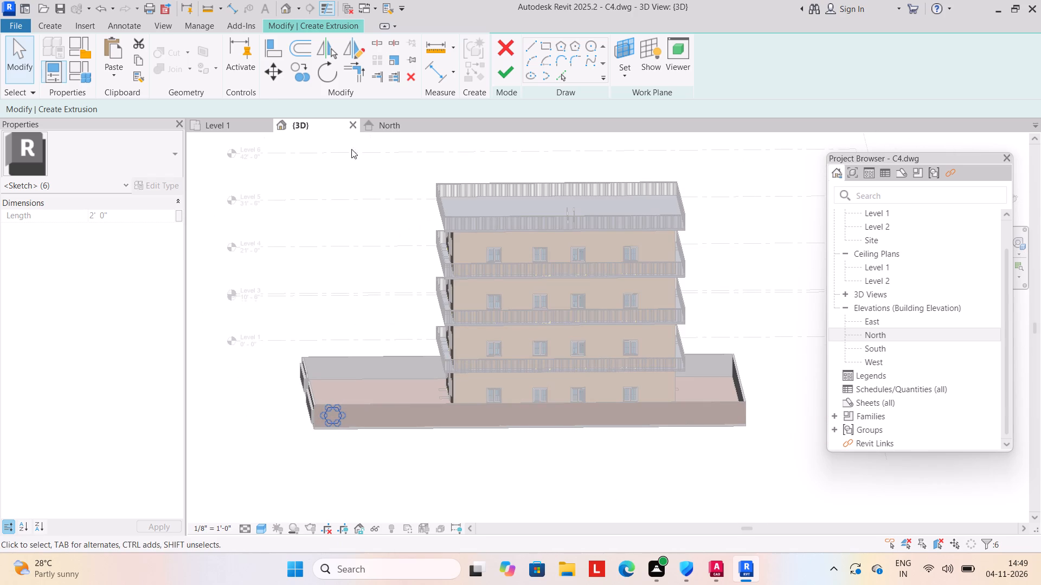
pyautogui.click(303, 76)
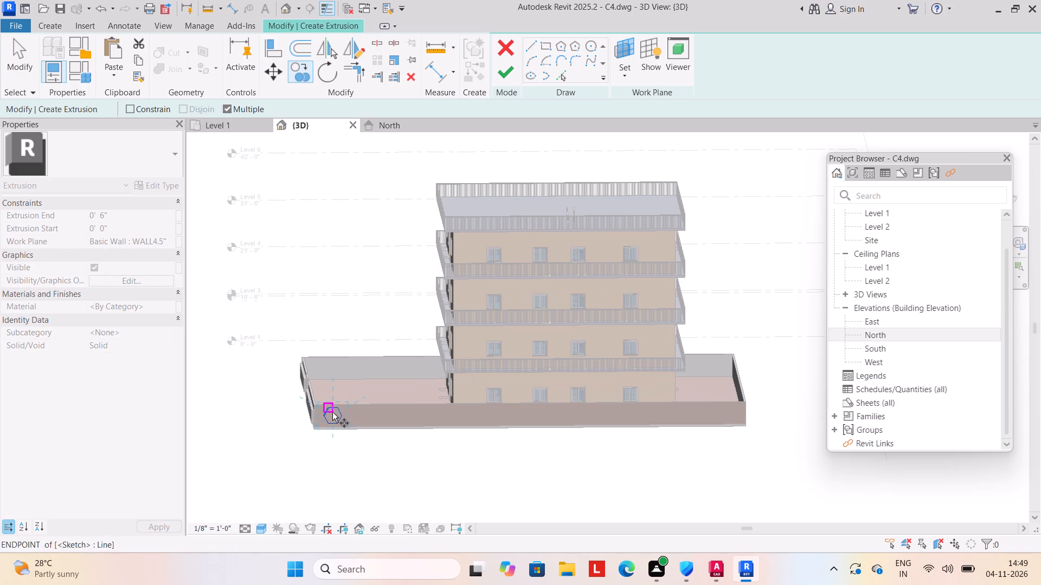
pyautogui.click(332, 412)
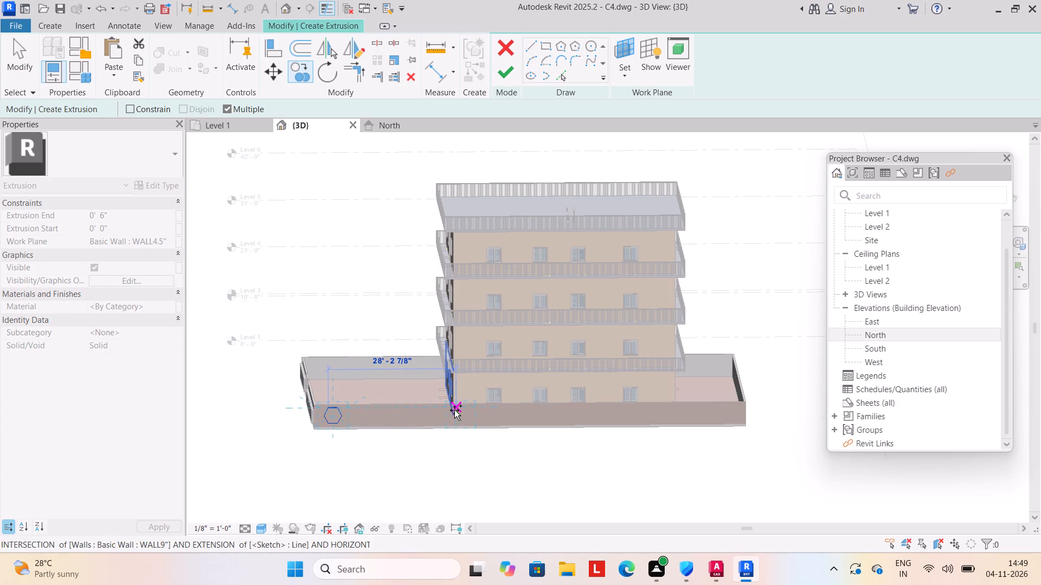
pyautogui.click(421, 406)
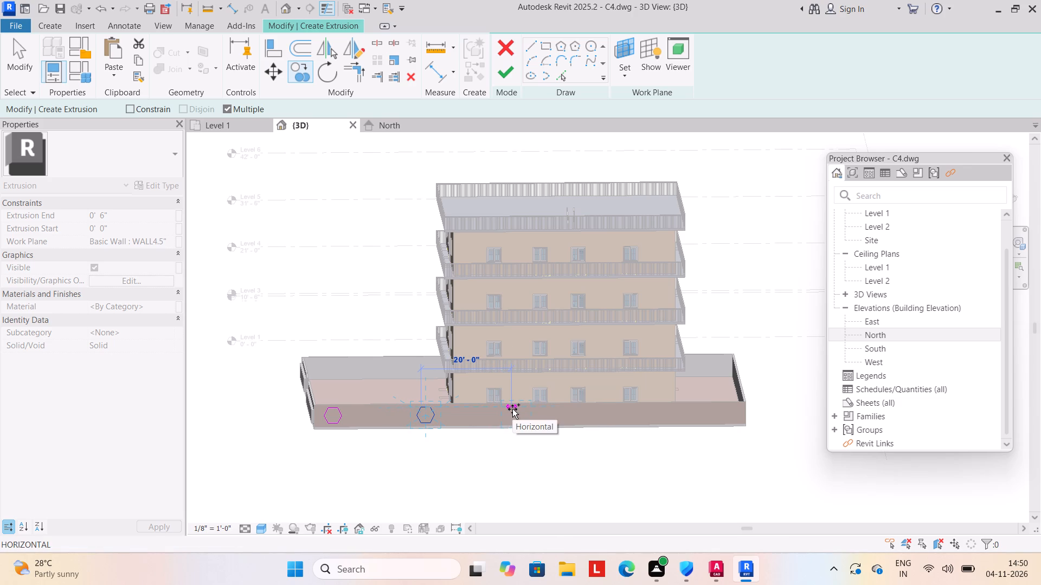
pyautogui.click(512, 409)
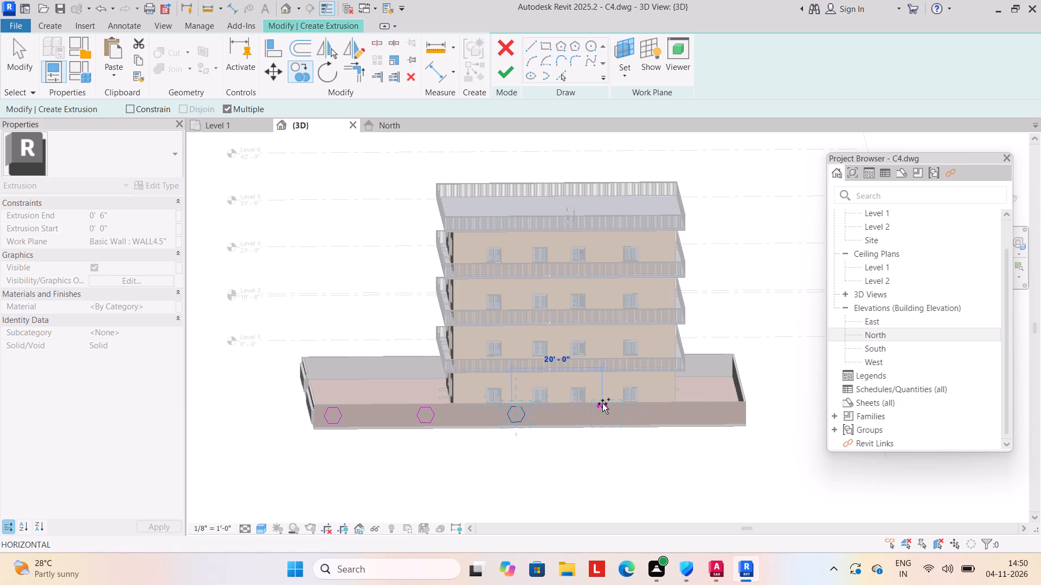
pyautogui.click(602, 404)
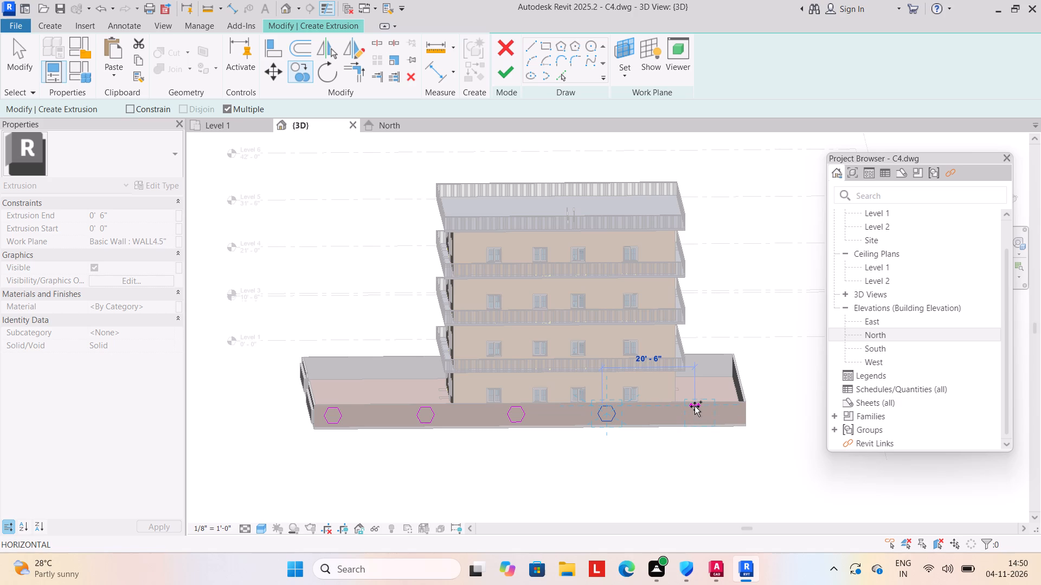
pyautogui.click(693, 406)
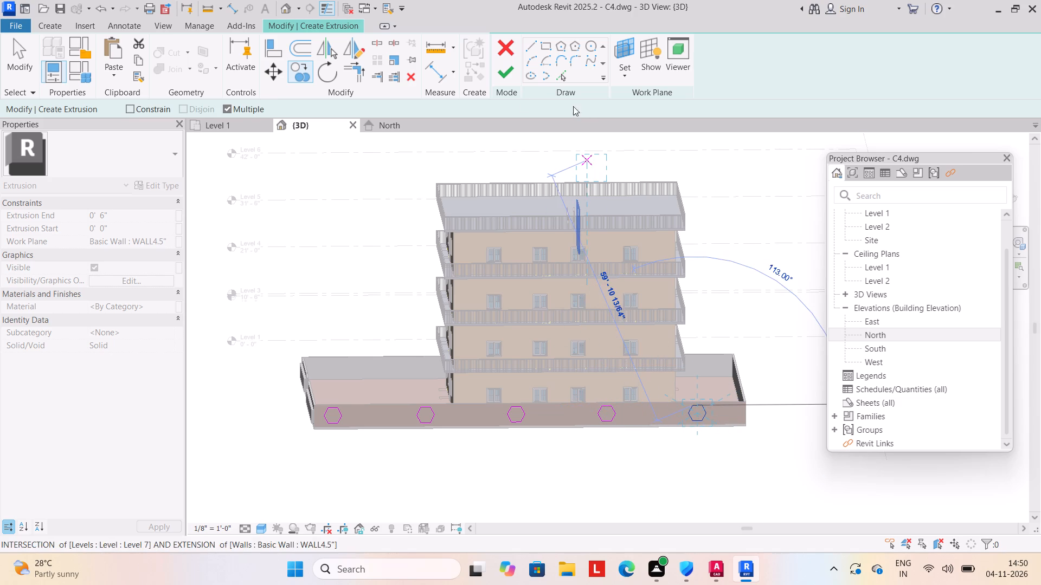
# Finish the five-hexagon extrusion at 6" depth and complete the in-place model.
pyautogui.click(503, 74)
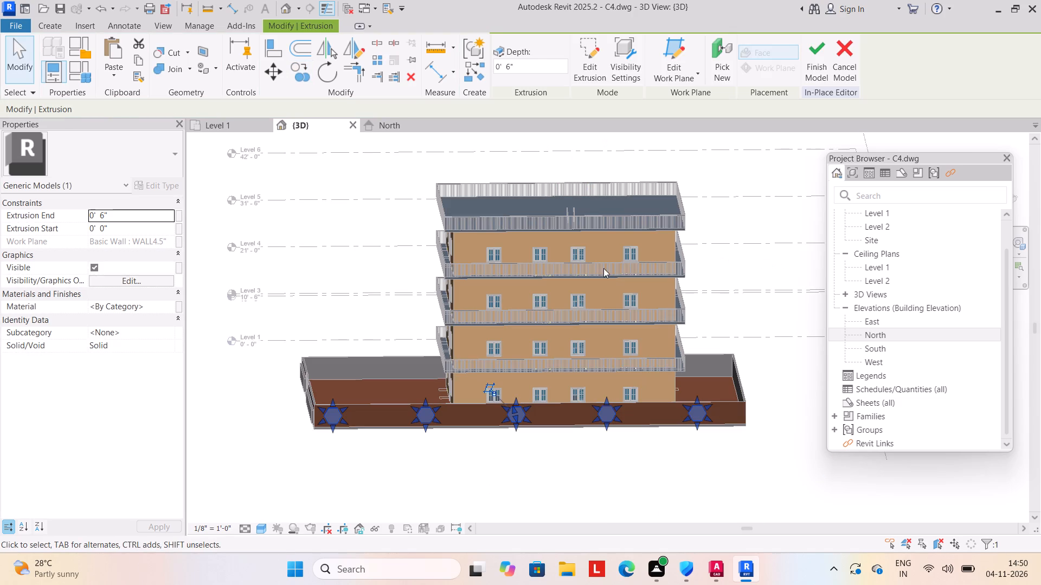
pyautogui.click(813, 63)
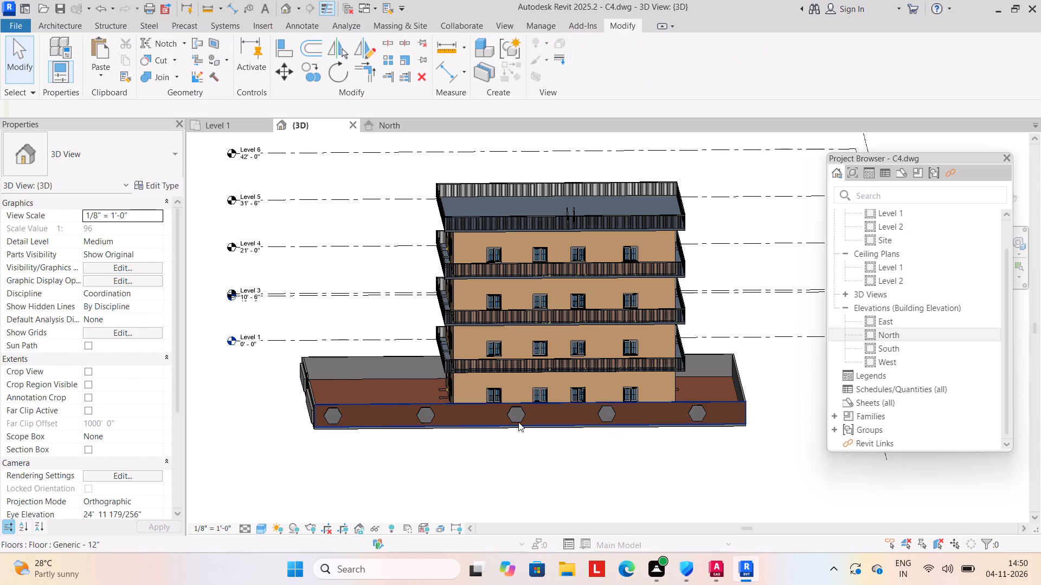
# Edit the five-hexagon in-place model on the side wall and paint the hexagons' front faces with Parking Stripe.
pyautogui.click(514, 419)
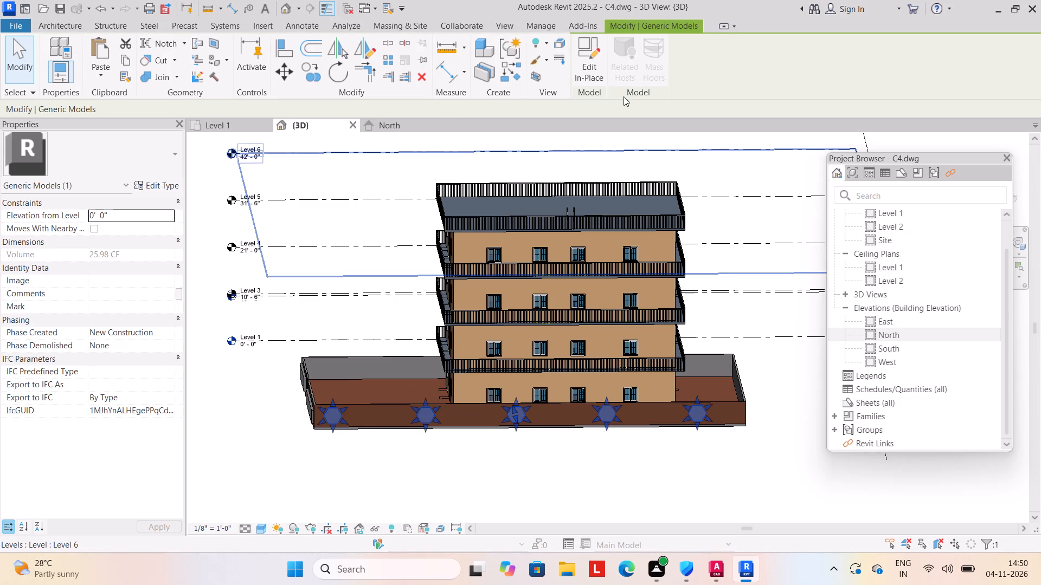
pyautogui.click(583, 63)
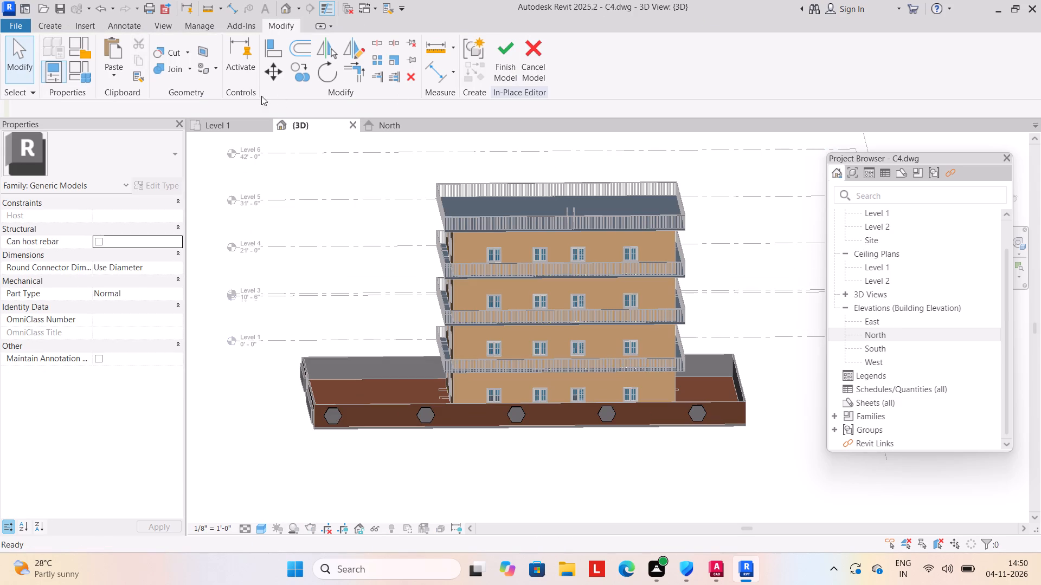
pyautogui.click(216, 67)
pyautogui.click(216, 85)
pyautogui.click(171, 189)
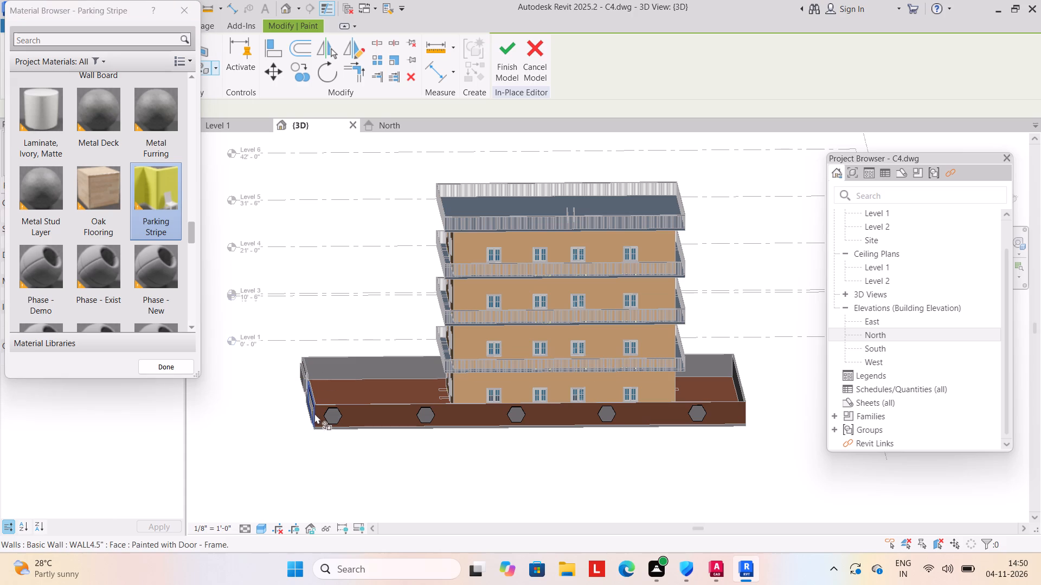
pyautogui.click(326, 414)
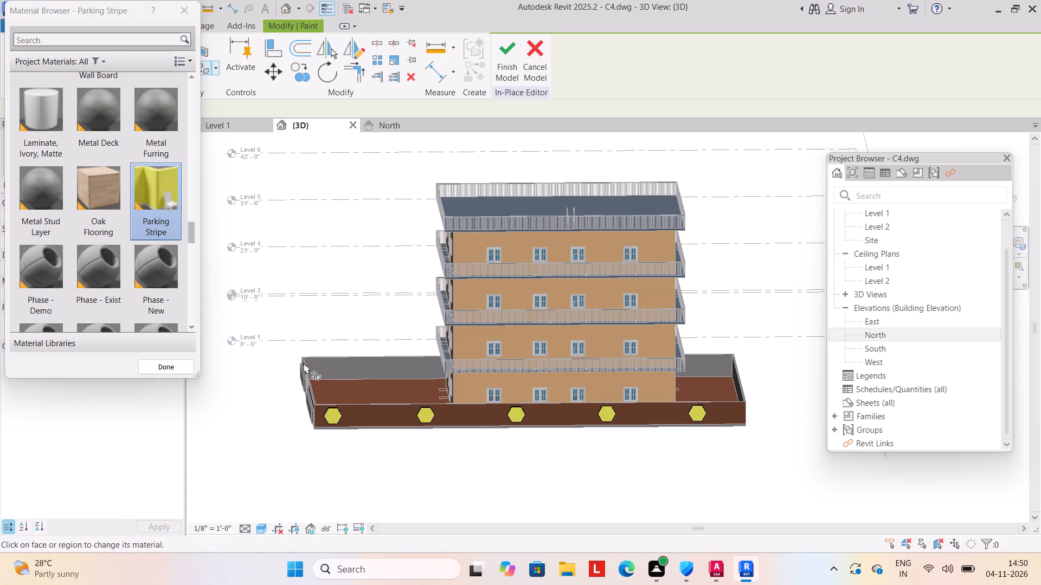
# Paint the top edge face of the leftmost hexagon on the side wall with Parking Stripe.
pyautogui.scroll(3, 365, 465)
pyautogui.scroll(10, 319, 383)
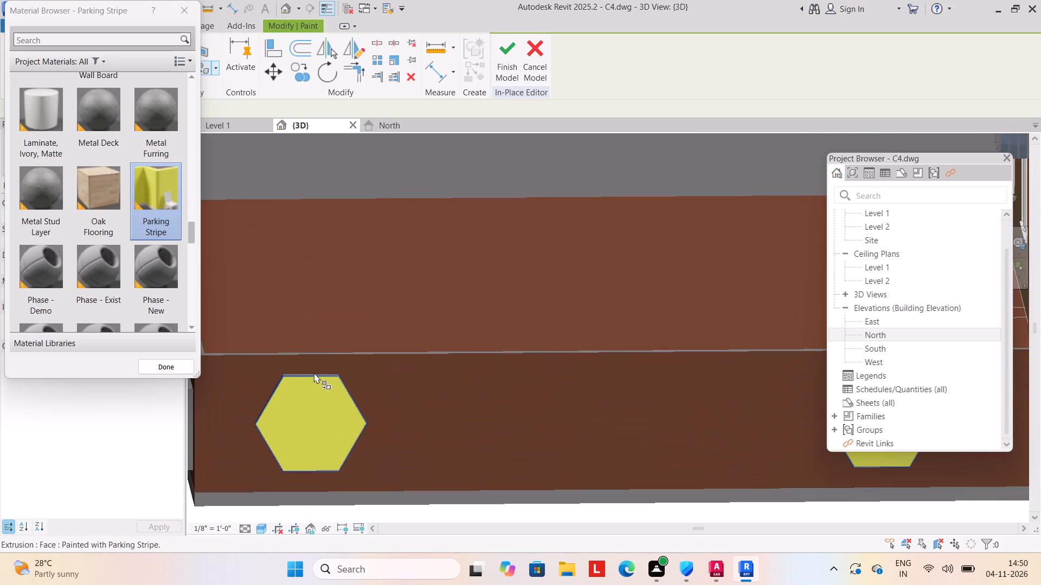
pyautogui.scroll(20, 313, 373)
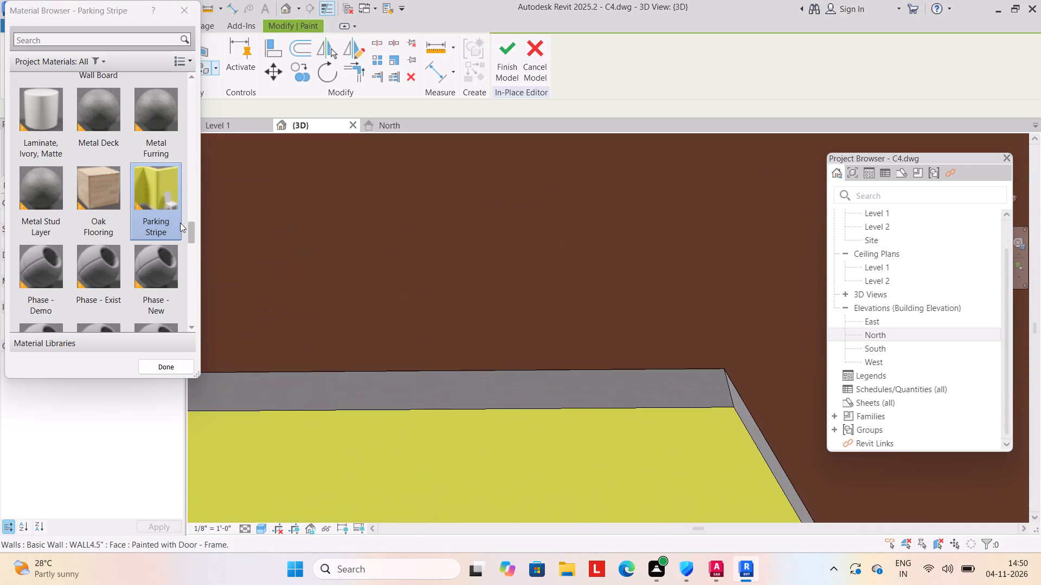
pyautogui.click(165, 175)
pyautogui.click(343, 391)
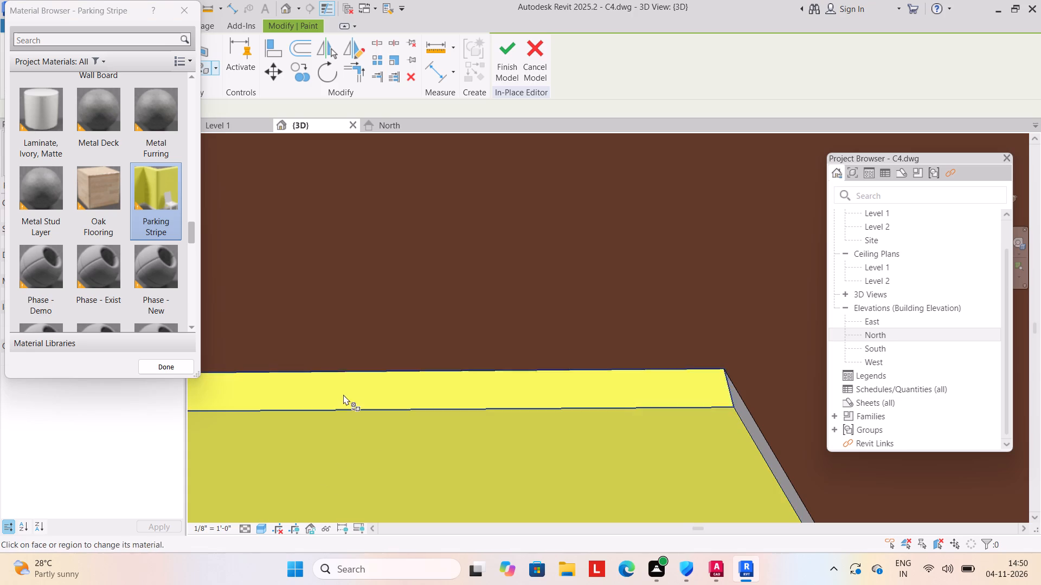
# Paint the upper-right slanted edge face of the leftmost hexagon with Parking Stripe.
pyautogui.scroll(-8, 387, 487)
pyautogui.moveTo(410, 511); pyautogui.dragTo(445, 311, button='middle')
pyautogui.scroll(5, 589, 364)
pyautogui.scroll(4, 626, 391)
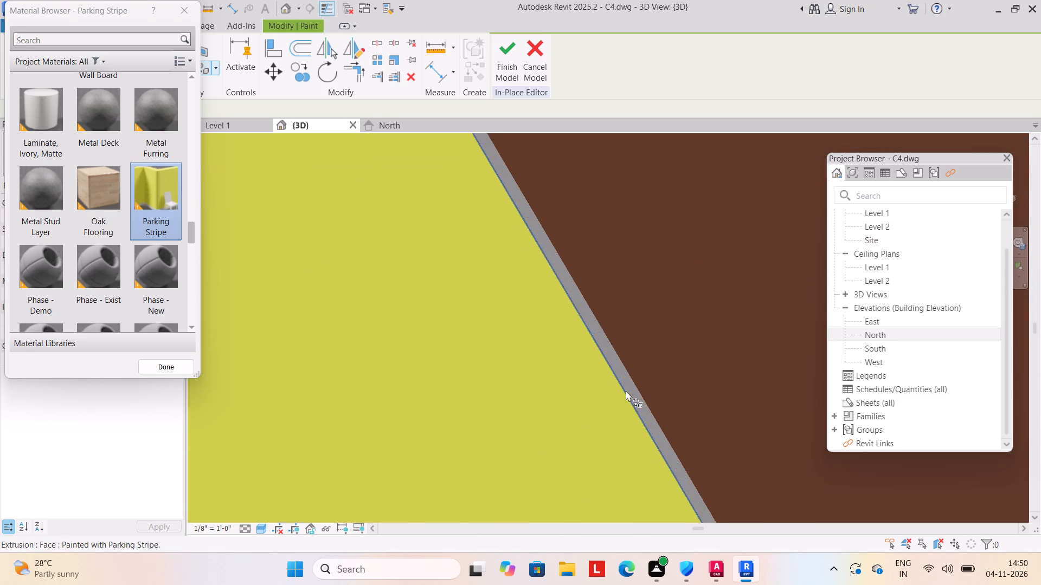
pyautogui.click(633, 406)
pyautogui.click(637, 404)
pyautogui.click(639, 404)
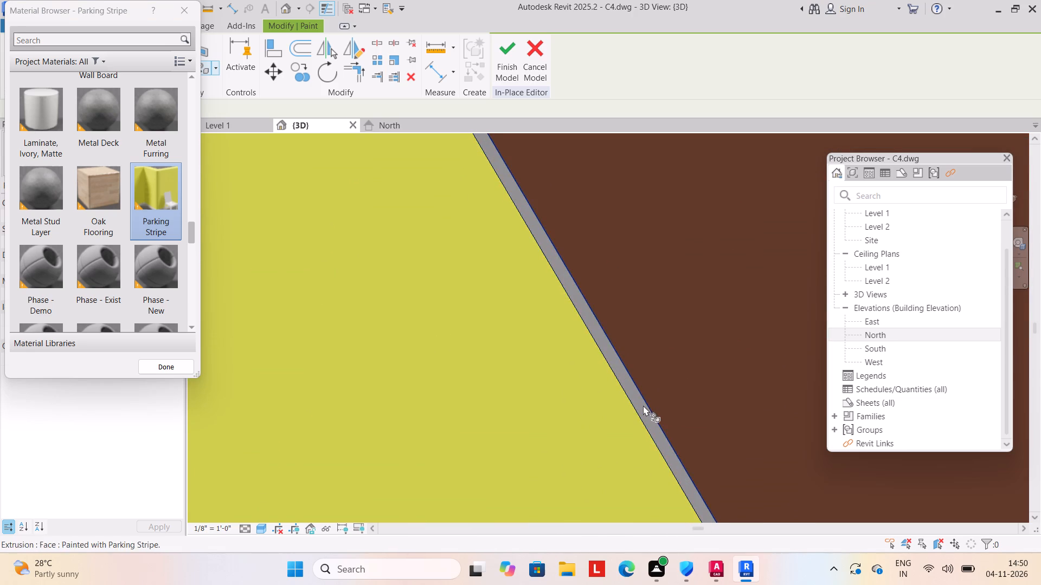
pyautogui.click(643, 405)
pyautogui.scroll(5, 644, 412)
pyautogui.click(645, 409)
pyautogui.scroll(-17, 643, 420)
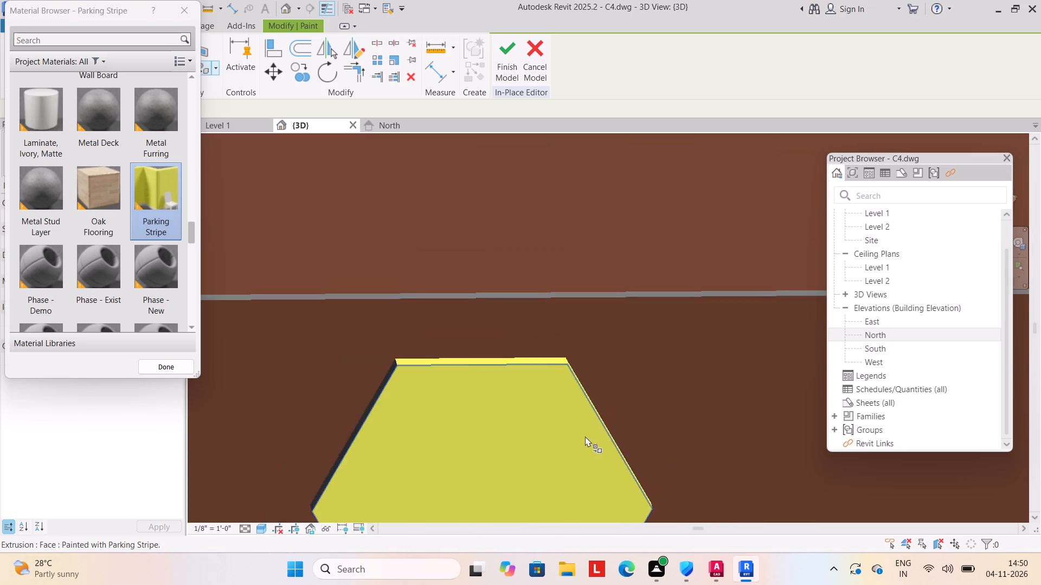
# Paint the upper-left slanted edge face of the leftmost hexagon with Parking Stripe.
pyautogui.scroll(-6, 585, 436)
pyautogui.moveTo(485, 403); pyautogui.dragTo(554, 378, button='middle')
pyautogui.scroll(12, 538, 418)
pyautogui.scroll(4, 502, 391)
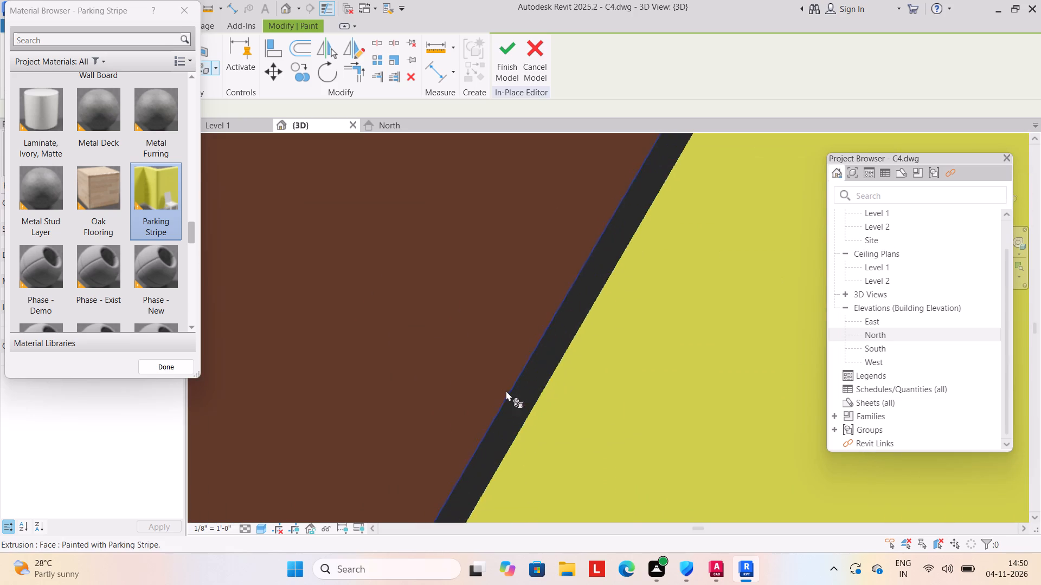
pyautogui.scroll(6, 506, 391)
pyautogui.click(534, 397)
pyautogui.scroll(-20, 541, 406)
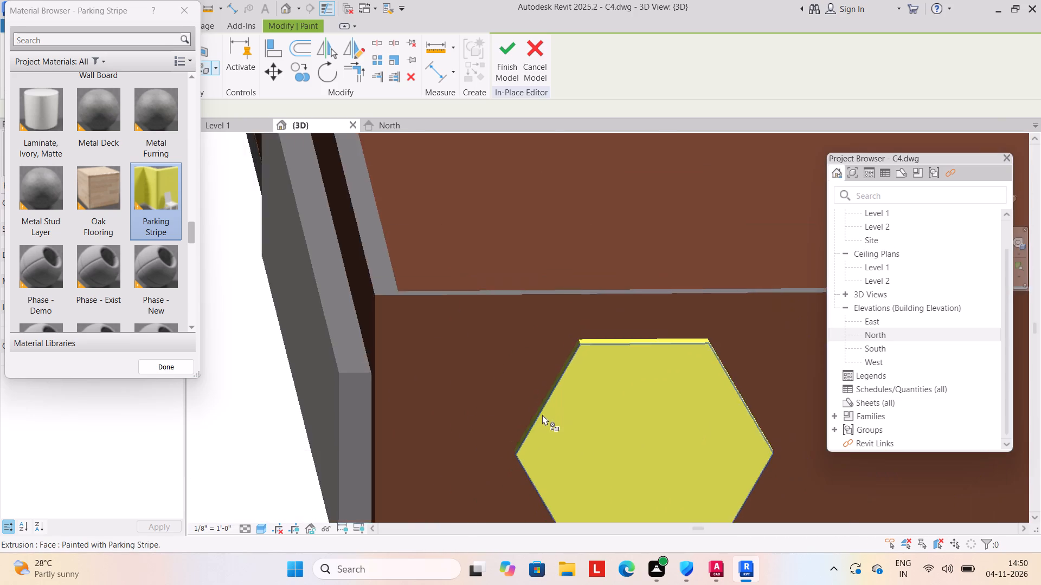
# Paint the top edge face of the second hexagon from the left with Parking Stripe.
pyautogui.scroll(-7, 542, 414)
pyautogui.moveTo(573, 421); pyautogui.dragTo(326, 341, button='middle')
pyautogui.scroll(1, 493, 399)
pyautogui.moveTo(714, 383); pyautogui.dragTo(540, 383, button='middle')
pyautogui.scroll(2, 663, 329)
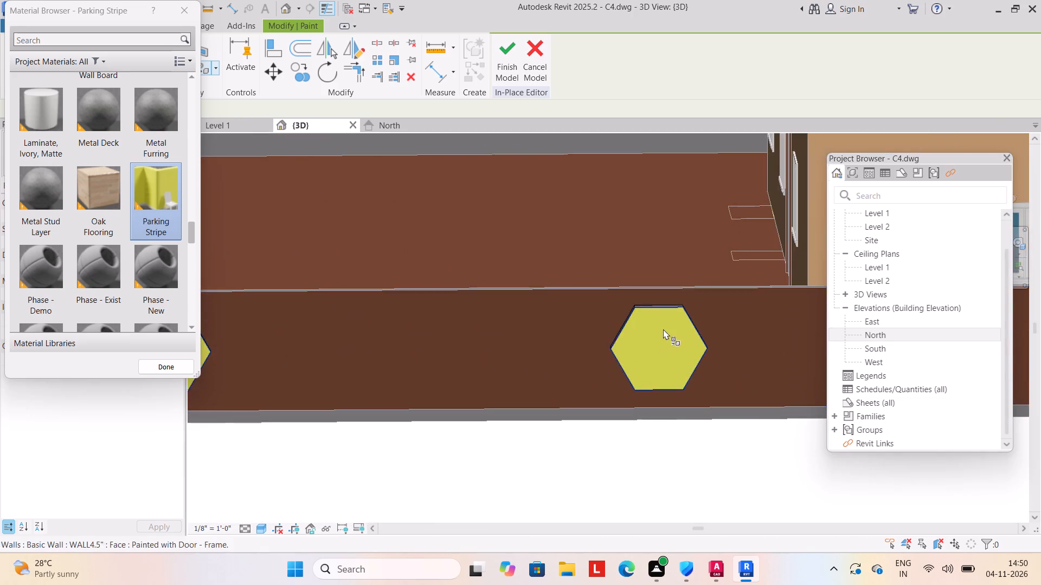
pyautogui.scroll(8, 663, 329)
pyautogui.click(147, 184)
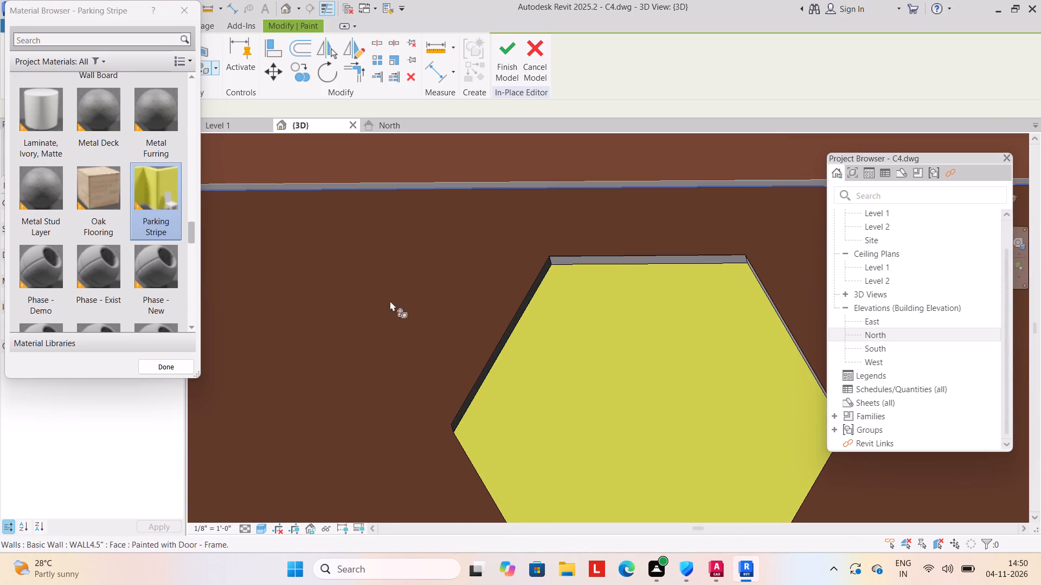
pyautogui.scroll(9, 685, 261)
pyautogui.click(687, 259)
pyautogui.scroll(-7, 687, 276)
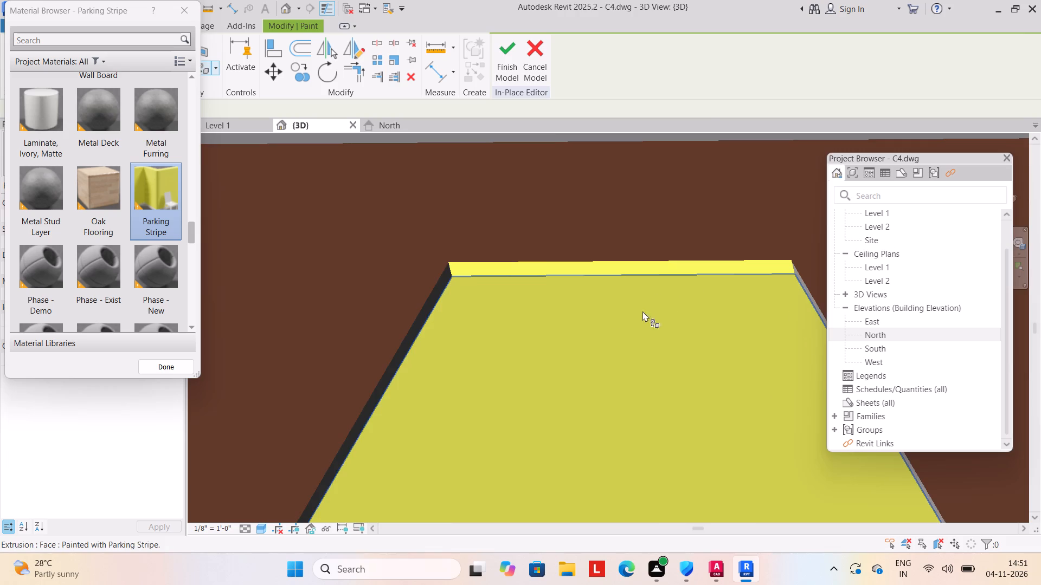
# Paint both upper slanted edge faces of the second hexagon with Parking Stripe.
pyautogui.scroll(-2, 642, 311)
pyautogui.scroll(5, 390, 434)
pyautogui.scroll(11, 491, 428)
pyautogui.click(504, 417)
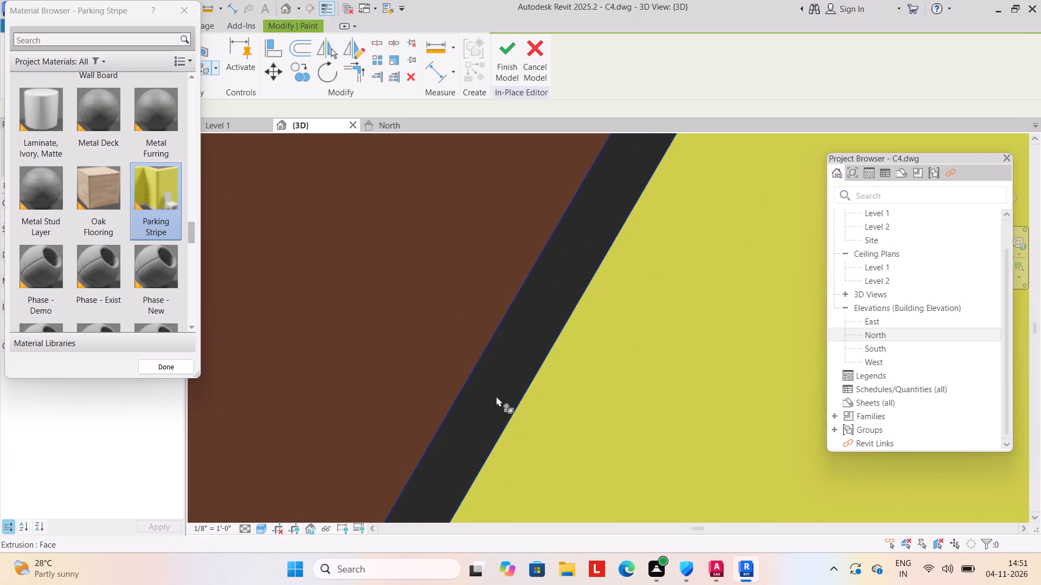
pyautogui.click(496, 396)
pyautogui.scroll(-16, 512, 415)
pyautogui.moveTo(695, 439); pyautogui.dragTo(397, 384, button='middle')
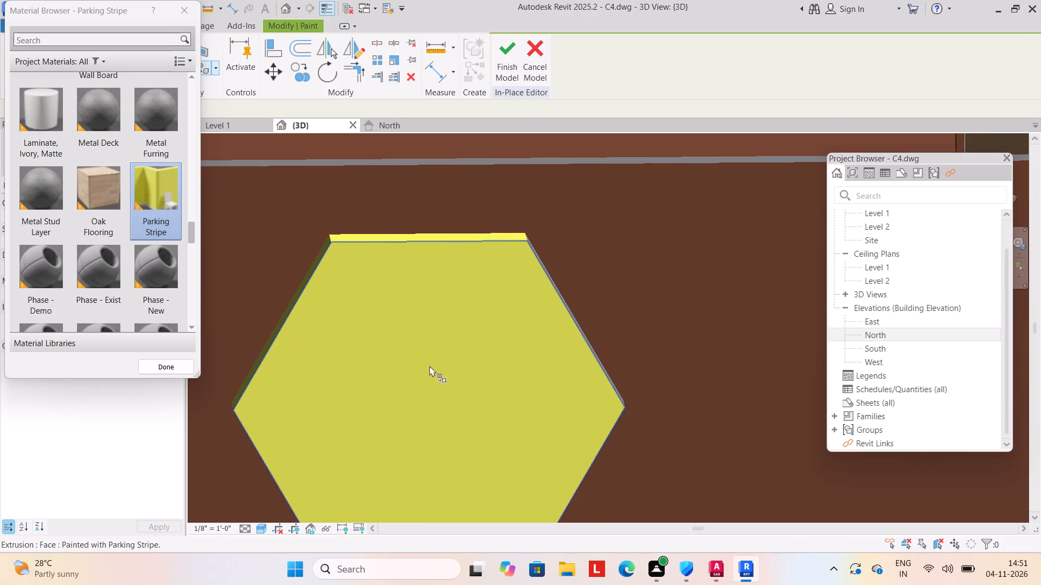
pyautogui.scroll(4, 635, 351)
pyautogui.scroll(14, 554, 373)
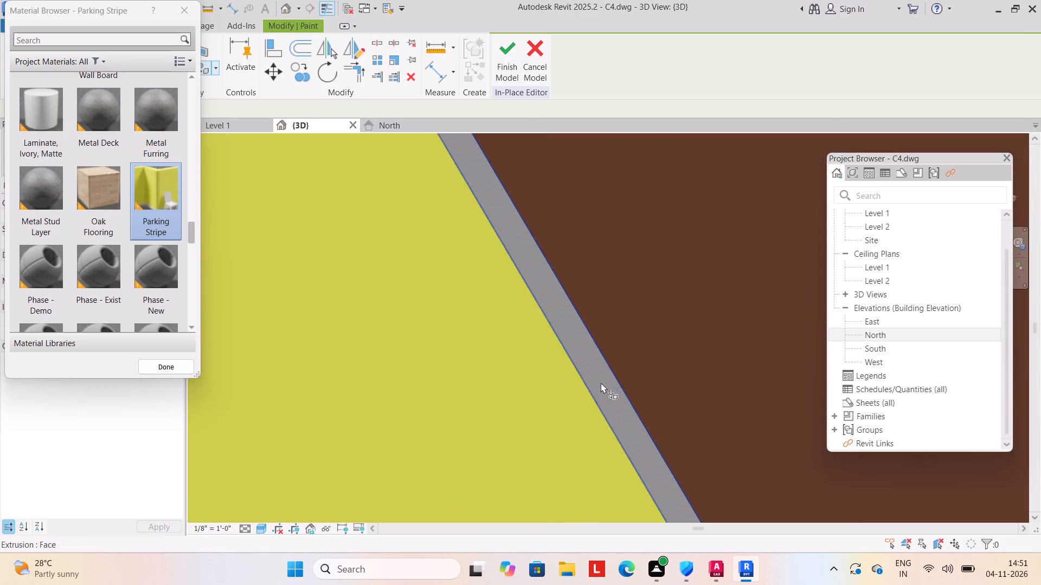
pyautogui.click(601, 383)
pyautogui.scroll(-15, 601, 398)
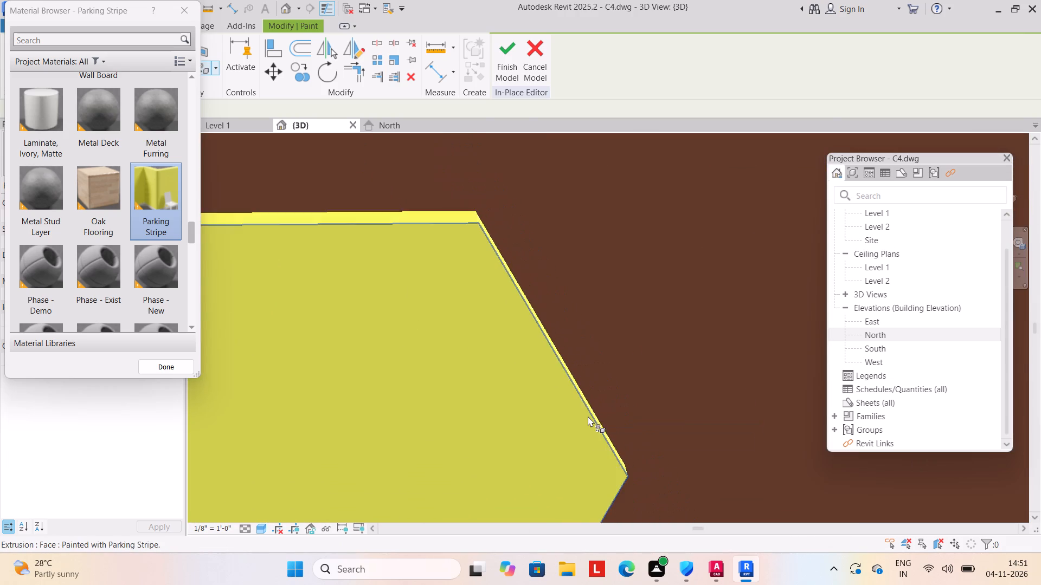
pyautogui.scroll(-14, 588, 416)
# Paint the top edge face of the middle hexagon on the side wall with Parking Stripe.
pyautogui.moveTo(592, 428); pyautogui.dragTo(329, 369, button='middle')
pyautogui.scroll(6, 639, 346)
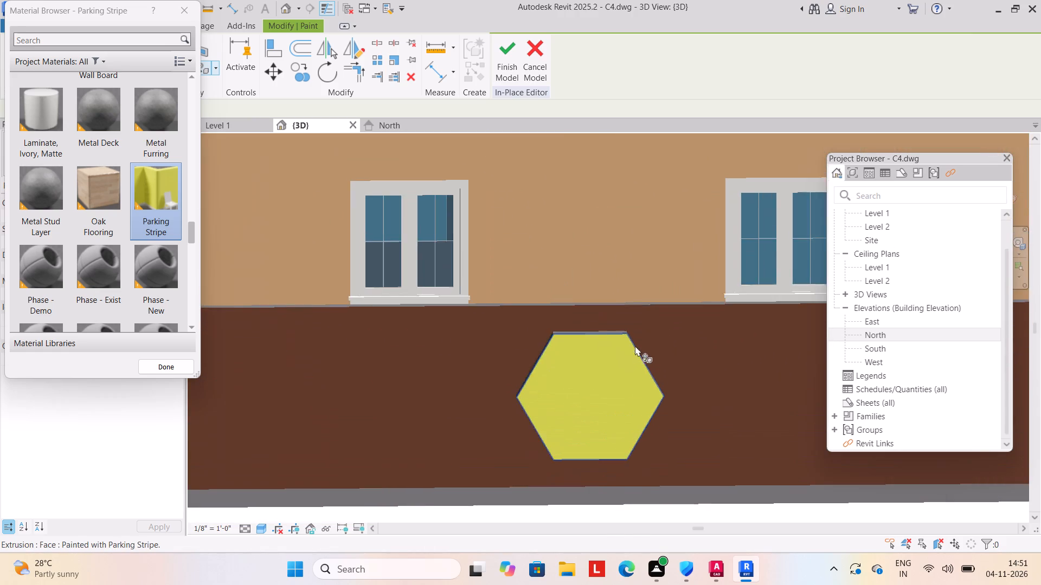
pyautogui.scroll(10, 606, 331)
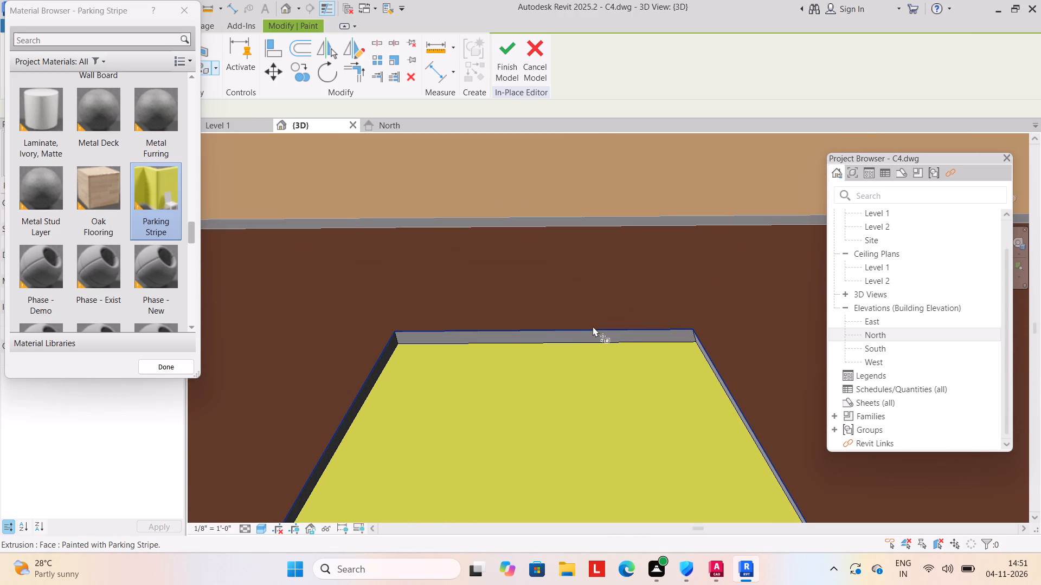
pyautogui.scroll(4, 592, 320)
pyautogui.click(589, 345)
pyautogui.scroll(-8, 601, 355)
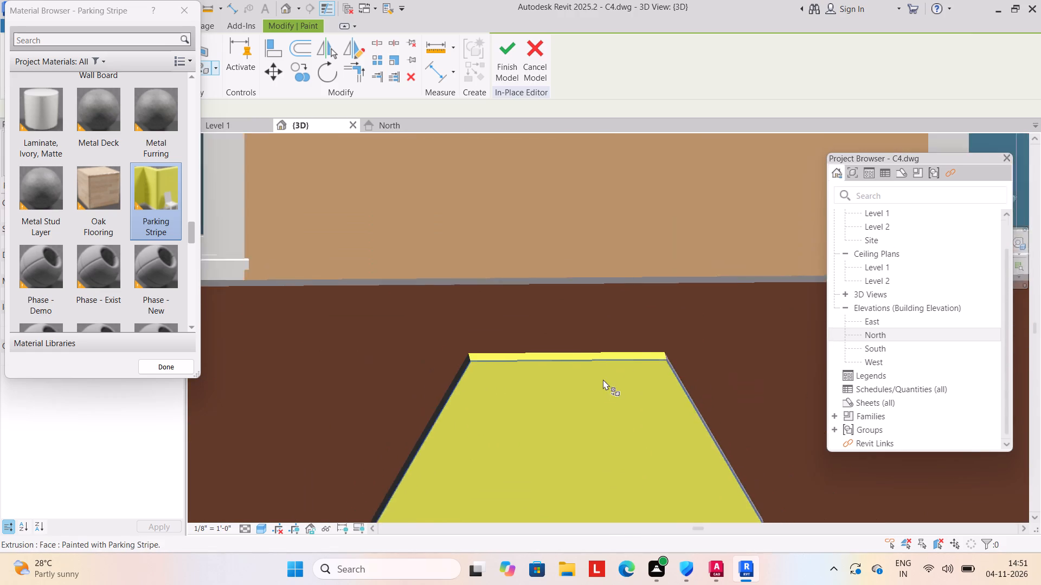
# Paint both upper slanted edge faces of the middle hexagon with Parking Stripe.
pyautogui.moveTo(603, 379); pyautogui.dragTo(484, 288, button='middle')
pyautogui.scroll(16, 589, 346)
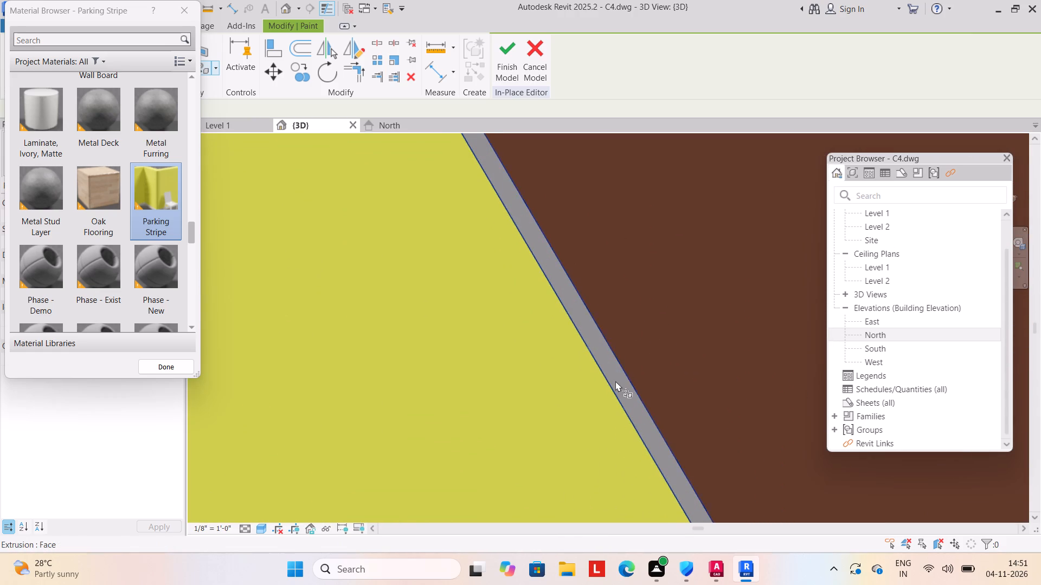
pyautogui.click(616, 382)
pyautogui.scroll(-15, 603, 401)
pyautogui.moveTo(421, 388); pyautogui.dragTo(595, 366, button='middle')
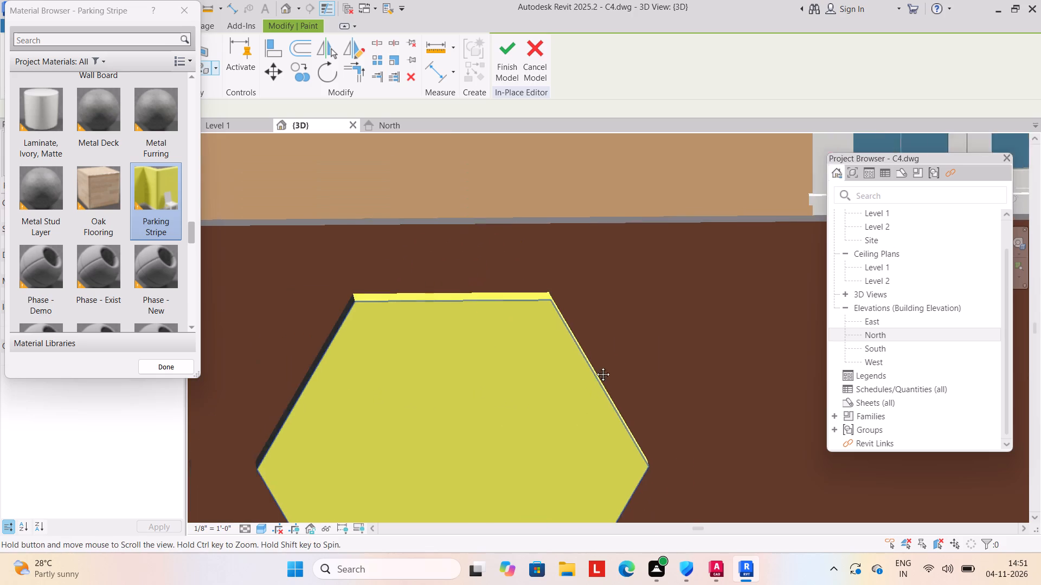
pyautogui.moveTo(595, 366); pyautogui.dragTo(660, 346, button='middle')
pyautogui.scroll(5, 530, 344)
pyautogui.scroll(14, 466, 333)
pyautogui.click(417, 308)
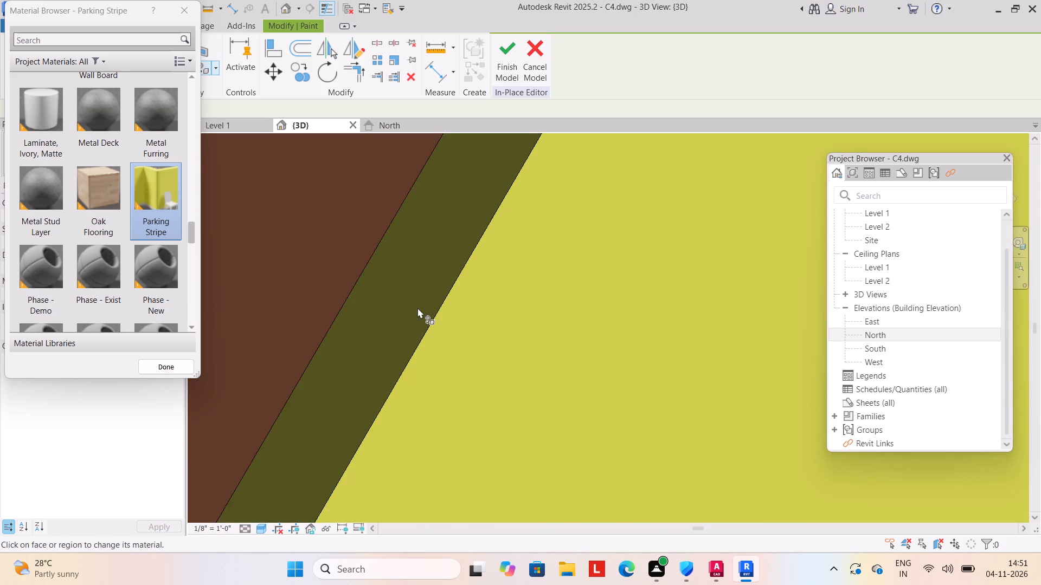
pyautogui.scroll(-20, 408, 324)
pyautogui.scroll(-6, 408, 324)
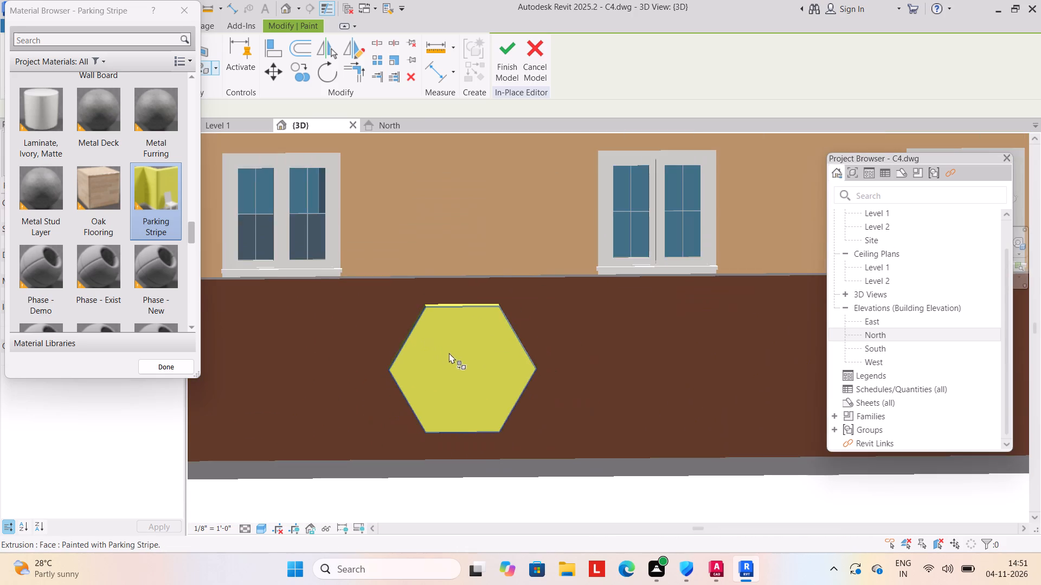
pyautogui.scroll(-3, 451, 355)
# Paint the top edge face of the fourth hexagon from the left with Parking Stripe.
pyautogui.moveTo(451, 361); pyautogui.dragTo(324, 340, button='middle')
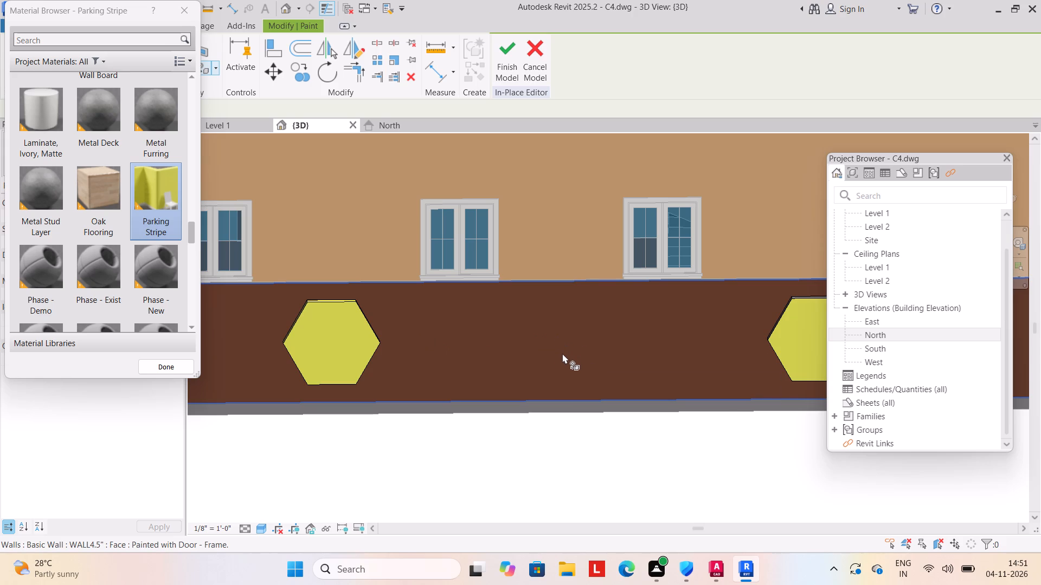
pyautogui.moveTo(596, 365); pyautogui.dragTo(398, 358, button='middle')
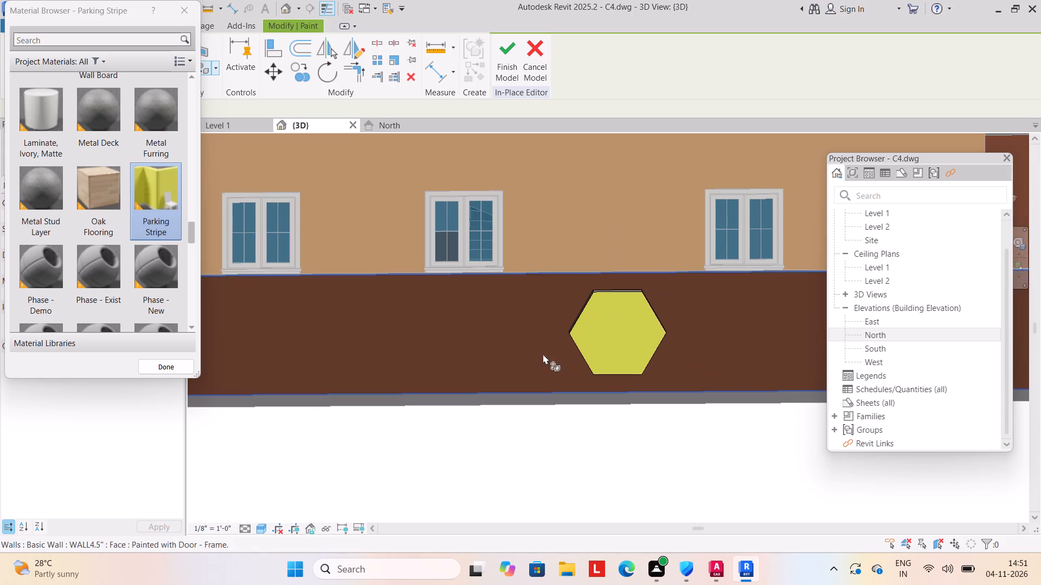
pyautogui.scroll(17, 625, 297)
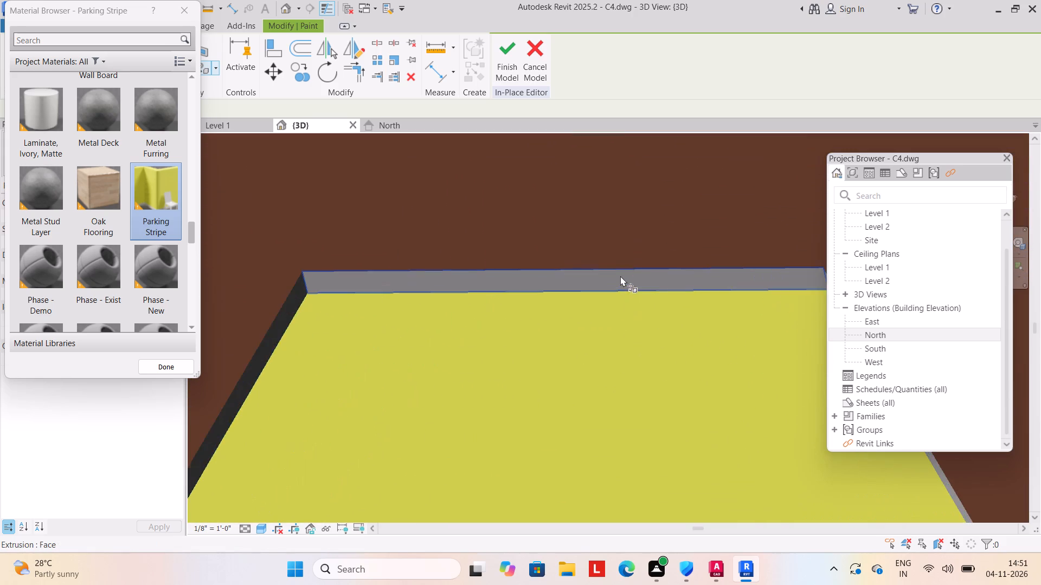
pyautogui.scroll(6, 620, 276)
pyautogui.click(624, 289)
pyautogui.scroll(-16, 625, 304)
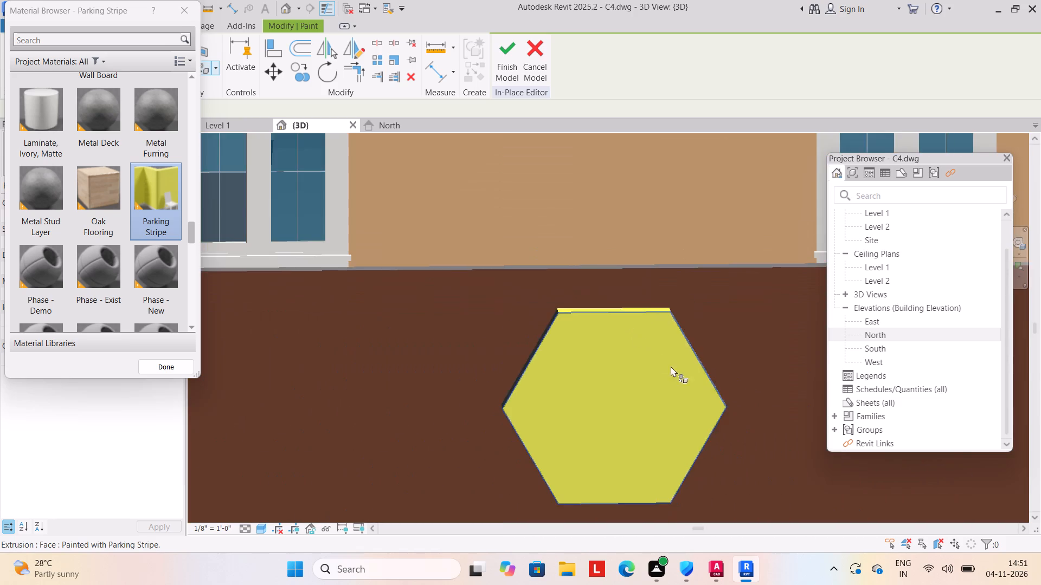
# Paint both upper slanted edge faces of the fourth hexagon with Parking Stripe.
pyautogui.moveTo(676, 376); pyautogui.dragTo(575, 348, button='middle')
pyautogui.scroll(16, 606, 340)
pyautogui.scroll(6, 580, 396)
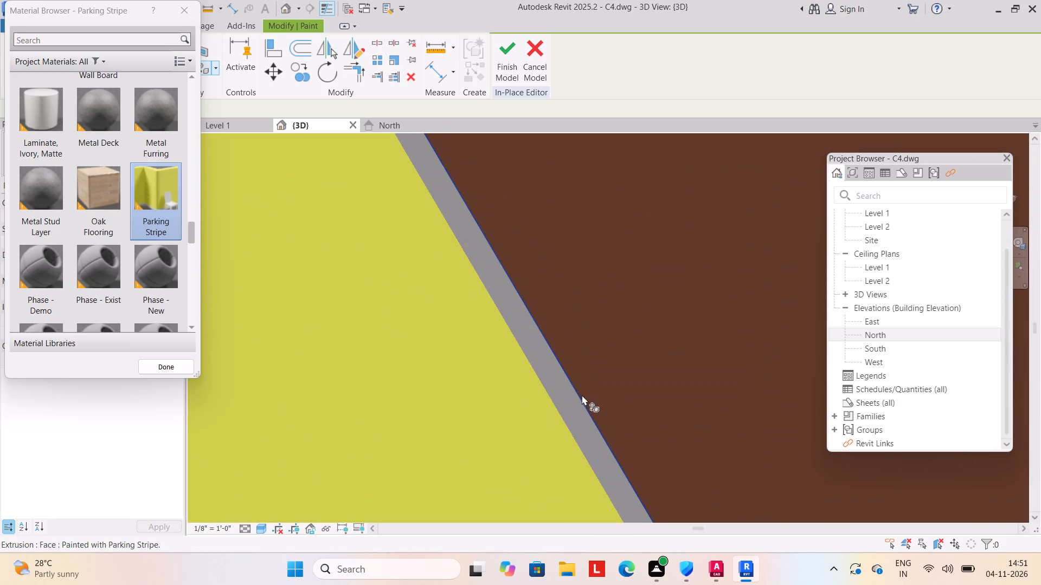
pyautogui.moveTo(570, 417); pyautogui.dragTo(563, 418)
pyautogui.scroll(-18, 573, 433)
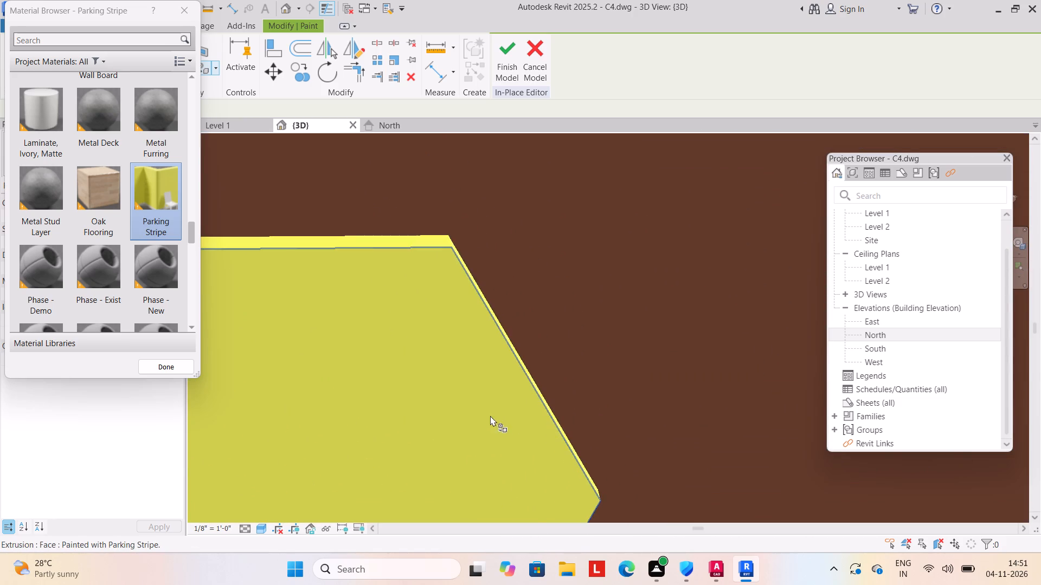
pyautogui.scroll(-3, 490, 415)
pyautogui.moveTo(440, 410); pyautogui.dragTo(569, 367, button='middle')
pyautogui.scroll(17, 485, 356)
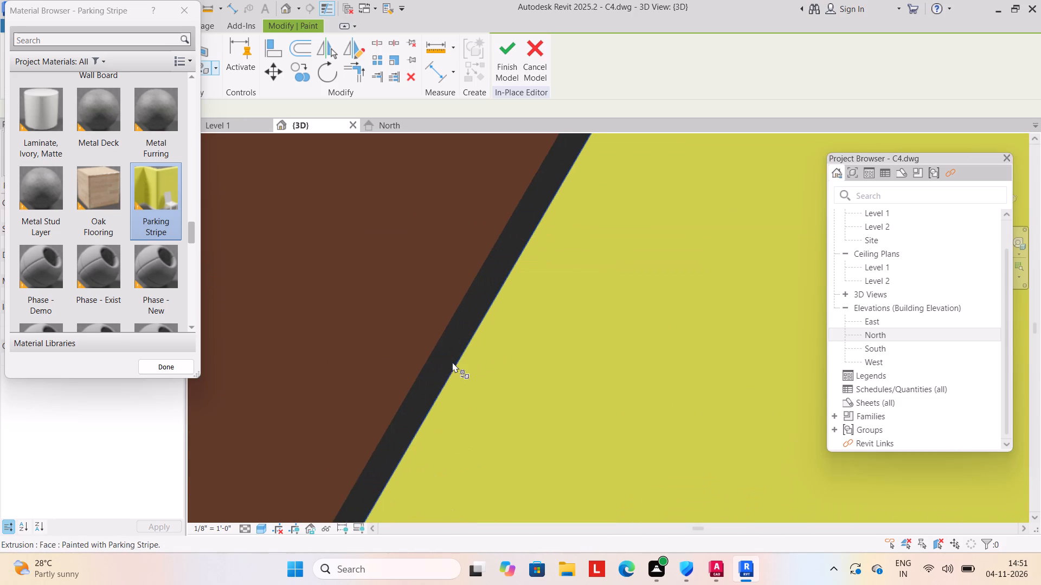
pyautogui.scroll(3, 452, 362)
pyautogui.click(445, 353)
pyautogui.scroll(-18, 471, 360)
pyautogui.moveTo(573, 413); pyautogui.dragTo(438, 243, button='middle')
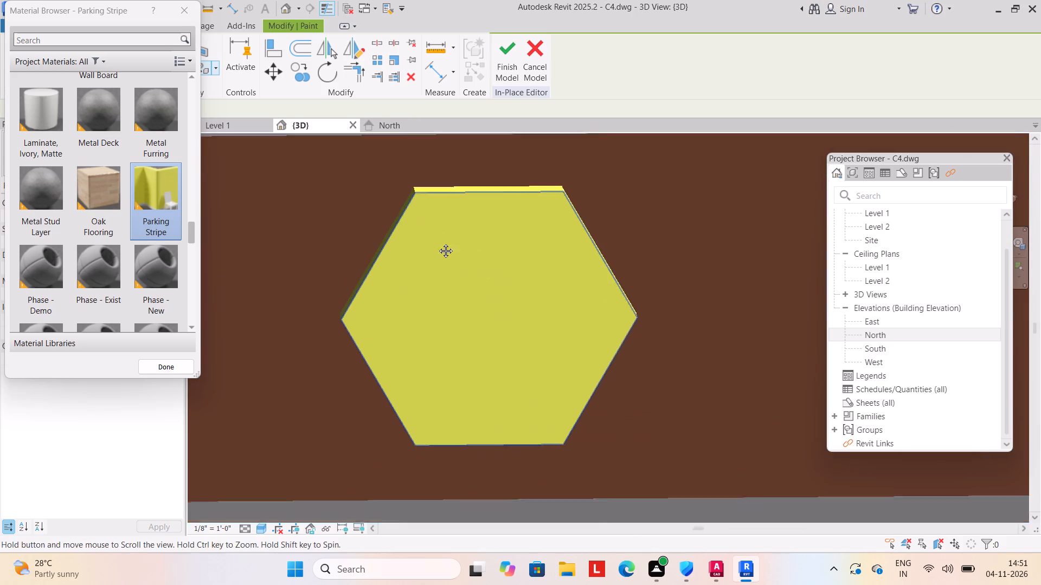
# Paint the top edge face of the fifth hexagon from the left on the side wall with Parking Stripe.
pyautogui.moveTo(438, 243); pyautogui.dragTo(431, 235, button='middle')
pyautogui.scroll(-15, 464, 323)
pyautogui.moveTo(578, 354); pyautogui.dragTo(389, 381, button='middle')
pyautogui.scroll(3, 474, 333)
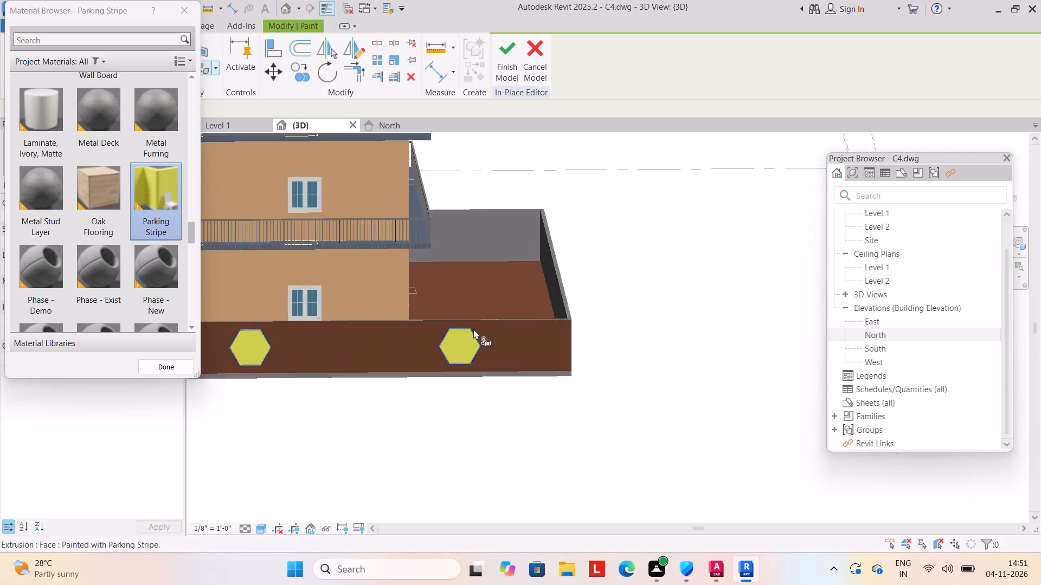
pyautogui.scroll(19, 473, 329)
pyautogui.scroll(8, 466, 338)
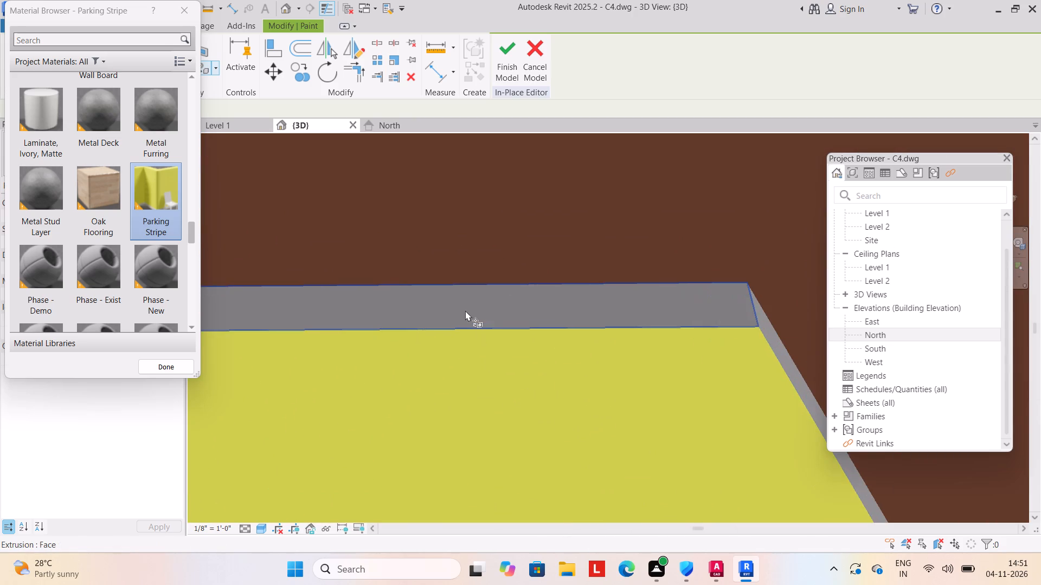
pyautogui.click(465, 310)
# Paint both upper slanted edge faces of the fifth hexagon with Parking Stripe and finish the in-place model.
pyautogui.scroll(-11, 488, 344)
pyautogui.moveTo(539, 379); pyautogui.dragTo(503, 264, button='middle')
pyautogui.scroll(11, 503, 264)
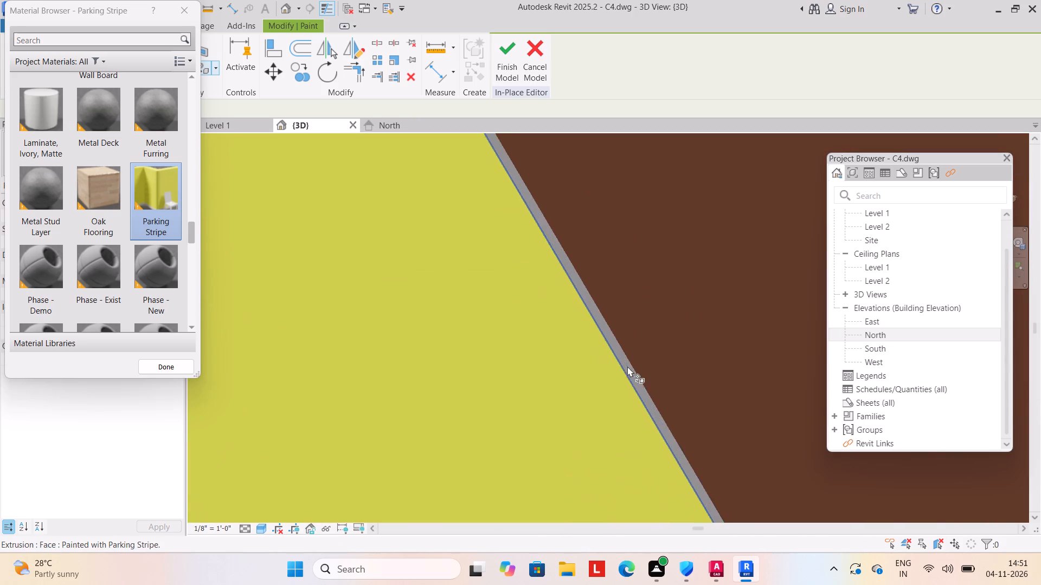
pyautogui.scroll(1, 627, 366)
pyautogui.click(643, 391)
pyautogui.scroll(-17, 639, 410)
pyautogui.moveTo(377, 370); pyautogui.dragTo(436, 359, button='middle')
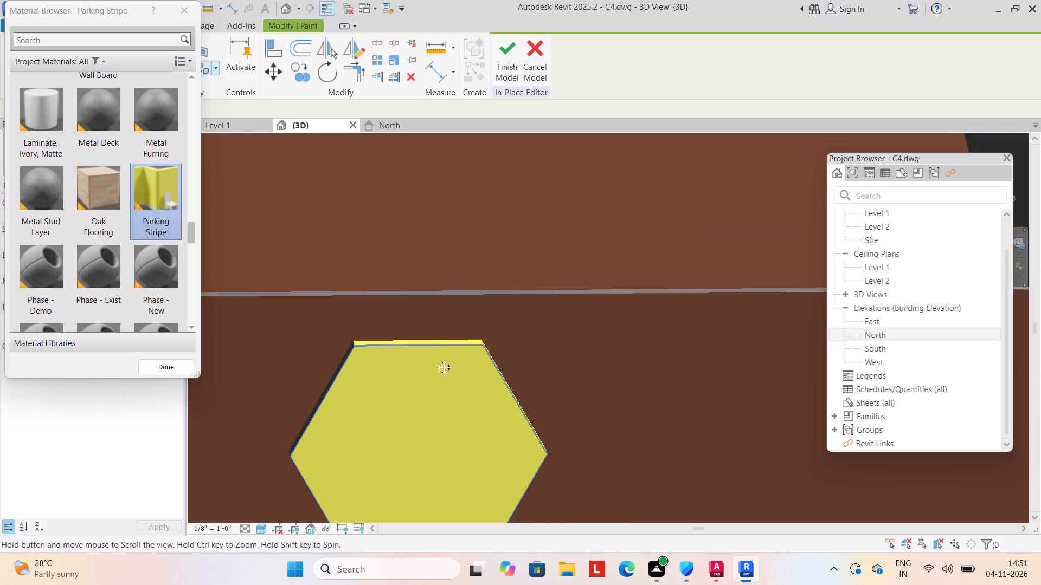
pyautogui.moveTo(436, 359); pyautogui.dragTo(587, 337, button='middle')
pyautogui.scroll(20, 541, 341)
pyautogui.scroll(2, 541, 341)
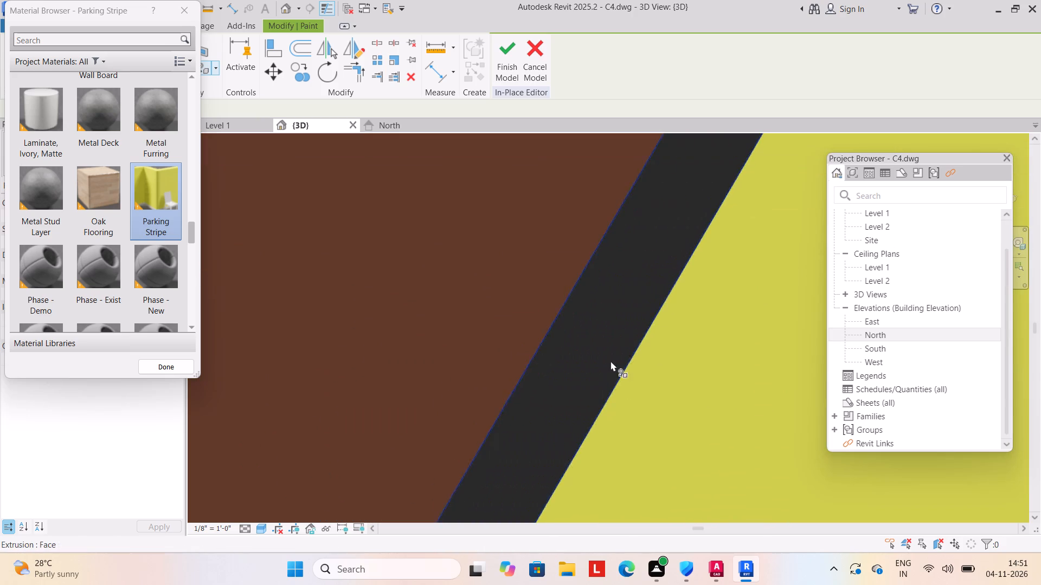
pyautogui.click(611, 361)
pyautogui.click(504, 58)
# Examine the painted hexagons on the side walls and the building's front boundary wall from several angles.
pyautogui.scroll(-4, 650, 323)
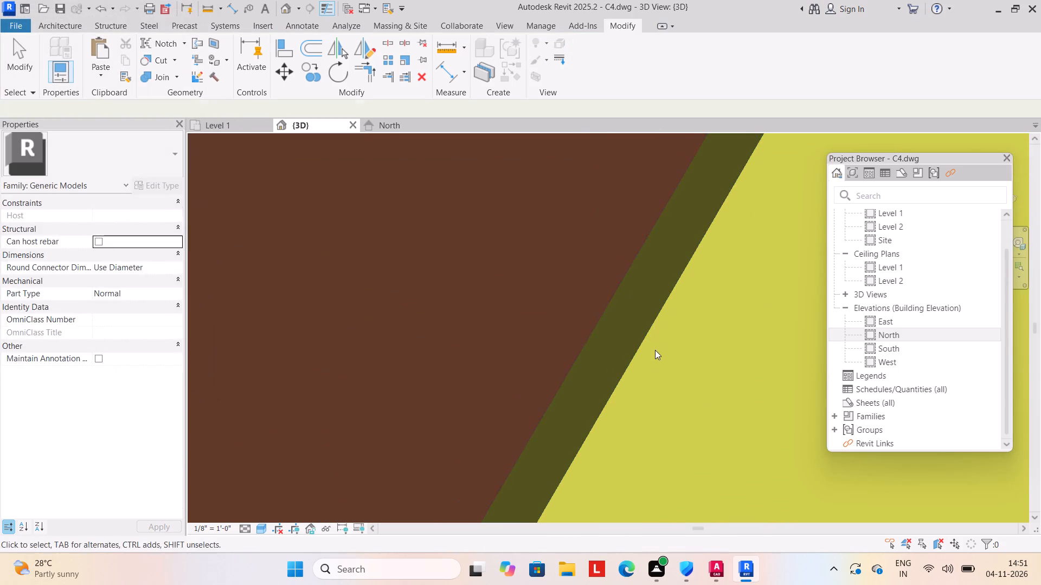
pyautogui.scroll(-18, 655, 358)
pyautogui.scroll(-12, 648, 371)
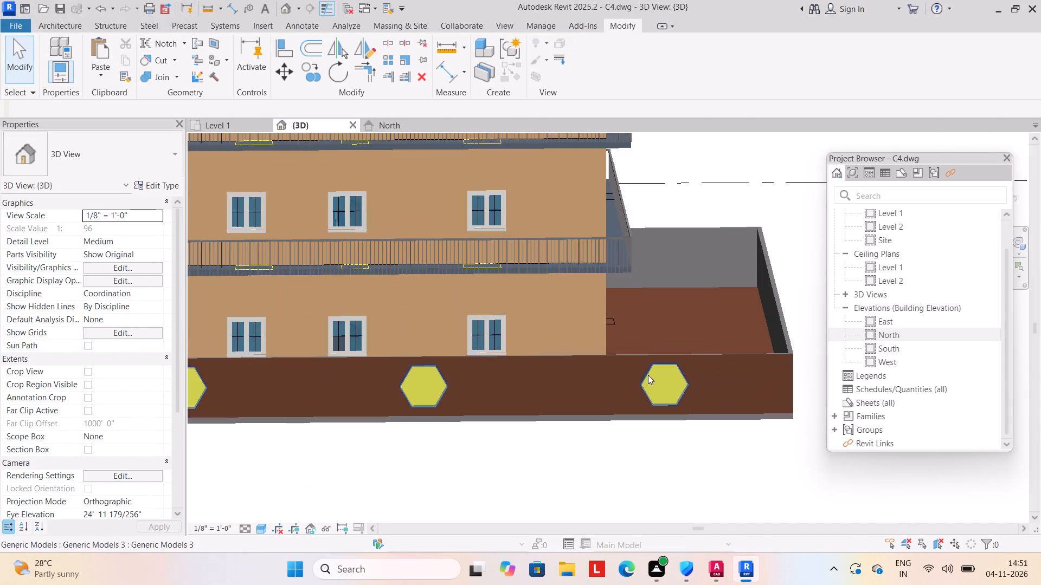
pyautogui.scroll(-5, 647, 377)
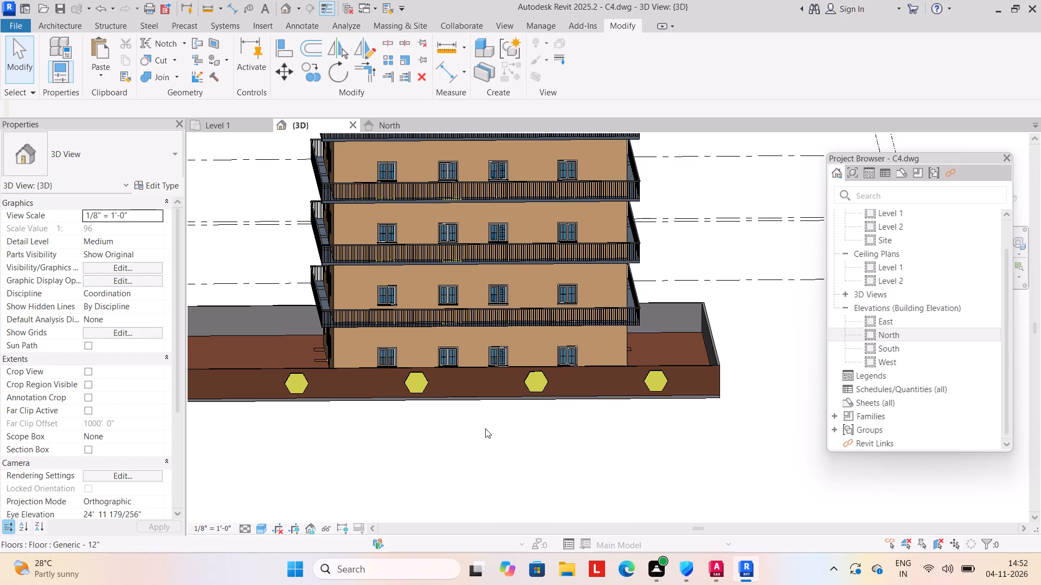
pyautogui.keyDown('shift'); pyautogui.moveTo(419, 447); pyautogui.dragTo(532, 456, button='middle'); pyautogui.keyUp('shift')
pyautogui.scroll(-7, 509, 438)
pyautogui.keyDown('shift'); pyautogui.moveTo(424, 440); pyautogui.dragTo(498, 436, button='middle'); pyautogui.keyUp('shift')
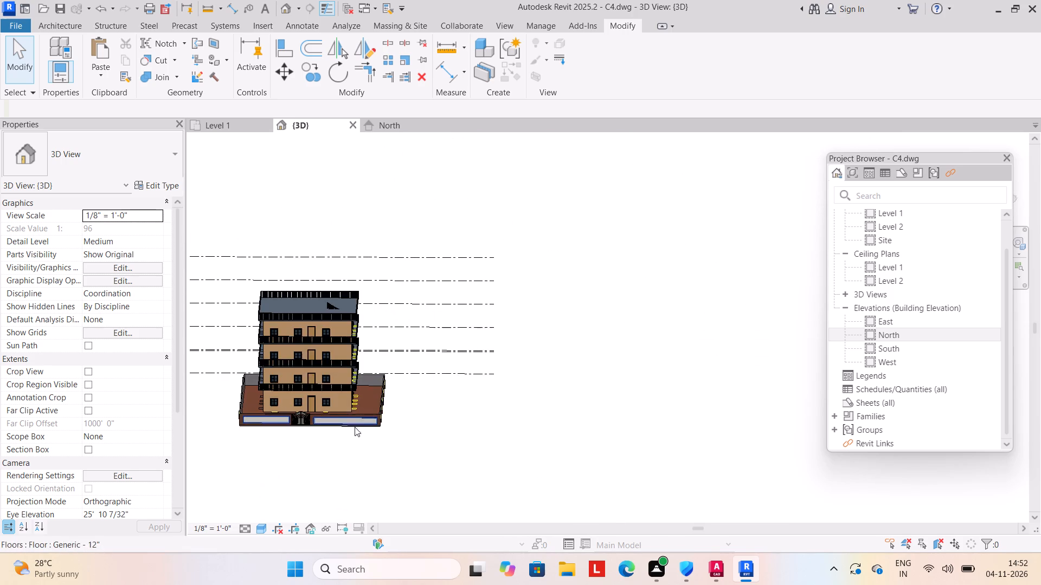
pyautogui.moveTo(355, 427); pyautogui.dragTo(560, 415, button='middle')
pyautogui.scroll(5, 470, 434)
pyautogui.keyDown('shift'); pyautogui.scroll(1, 535, 444); pyautogui.keyUp('shift')
pyautogui.keyDown('shift'); pyautogui.moveTo(535, 444); pyautogui.dragTo(557, 424, button='middle'); pyautogui.keyUp('shift')
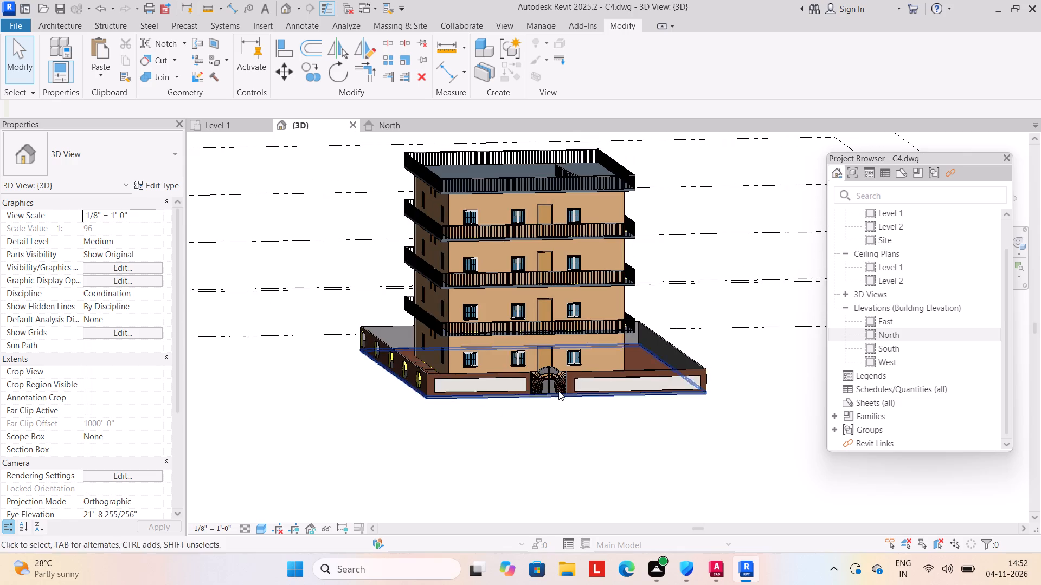
pyautogui.moveTo(548, 389); pyautogui.dragTo(488, 401, button='middle')
pyautogui.keyDown('shift'); pyautogui.moveTo(590, 462); pyautogui.dragTo(626, 450, button='middle'); pyautogui.keyUp('shift')
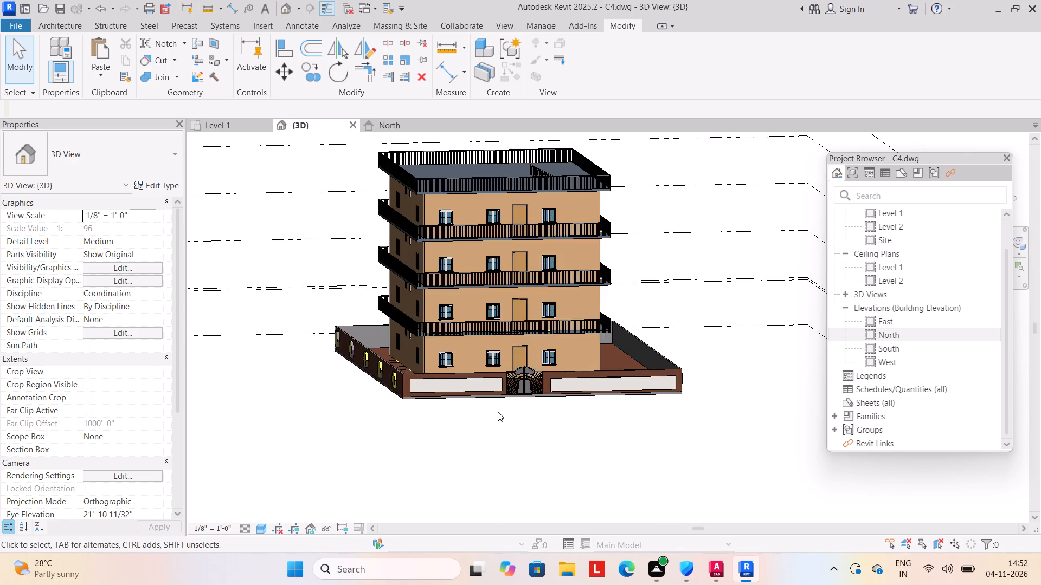
pyautogui.scroll(5, 498, 412)
pyautogui.keyDown('shift'); pyautogui.moveTo(439, 388); pyautogui.dragTo(414, 424, button='middle'); pyautogui.keyUp('shift')
pyautogui.scroll(-4, 574, 426)
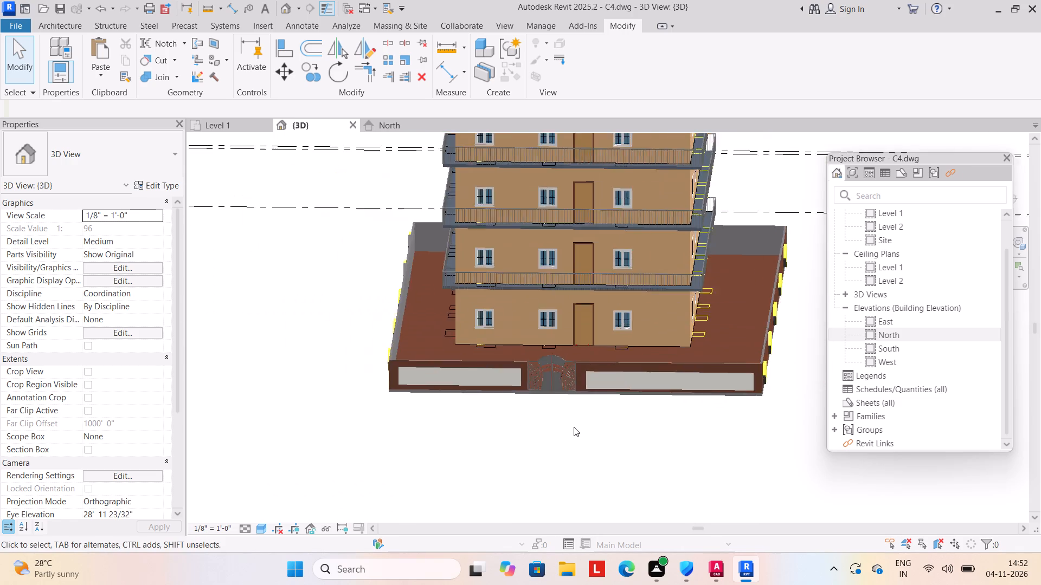
pyautogui.keyDown('shift'); pyautogui.moveTo(670, 447); pyautogui.dragTo(678, 434, button='middle'); pyautogui.keyUp('shift')
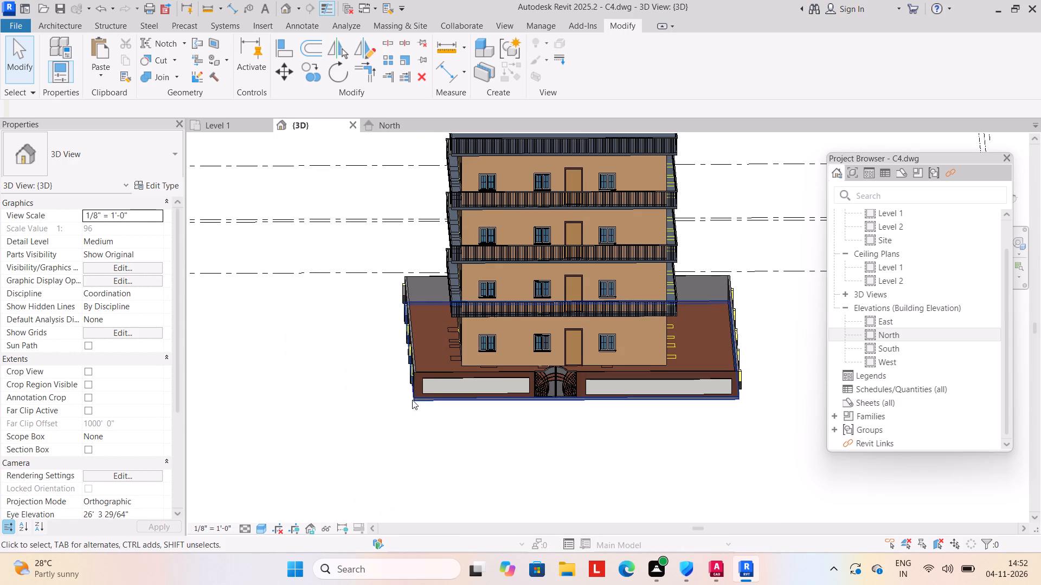
pyautogui.moveTo(410, 400); pyautogui.dragTo(395, 424, button='middle')
pyautogui.keyDown('shift'); pyautogui.moveTo(657, 465); pyautogui.dragTo(666, 450, button='middle'); pyautogui.keyUp('shift')
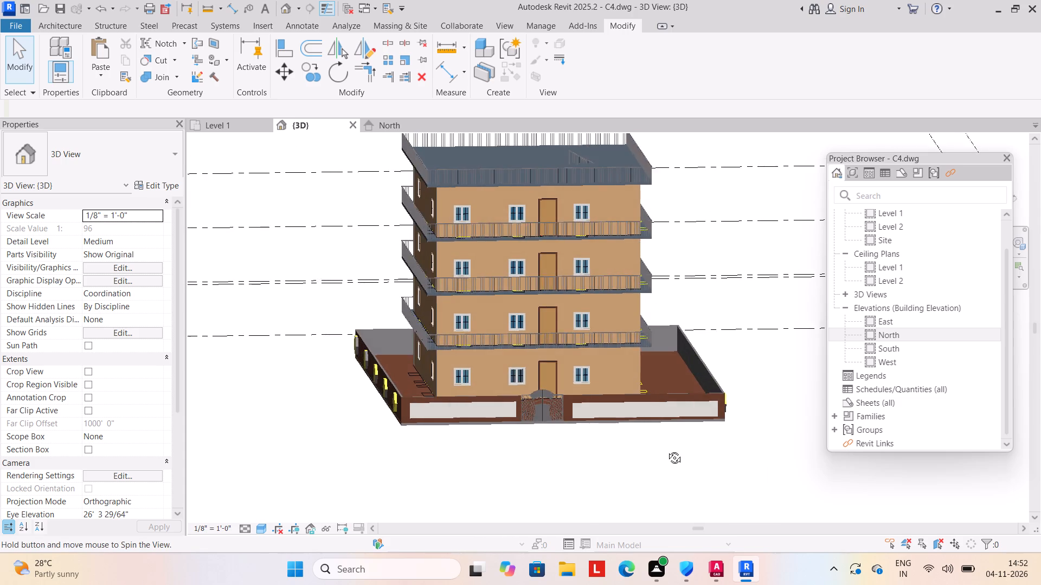
pyautogui.keyDown('shift'); pyautogui.moveTo(666, 450); pyautogui.dragTo(652, 456, button='middle'); pyautogui.keyUp('shift')
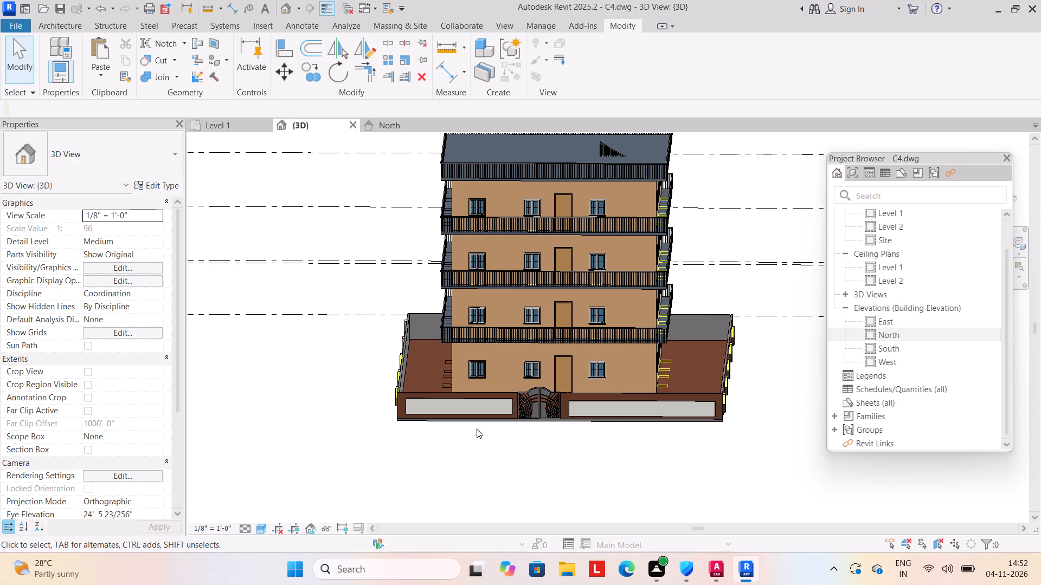
# Open the ivory panel model on the front boundary wall for in-place editing.
pyautogui.scroll(5, 478, 401)
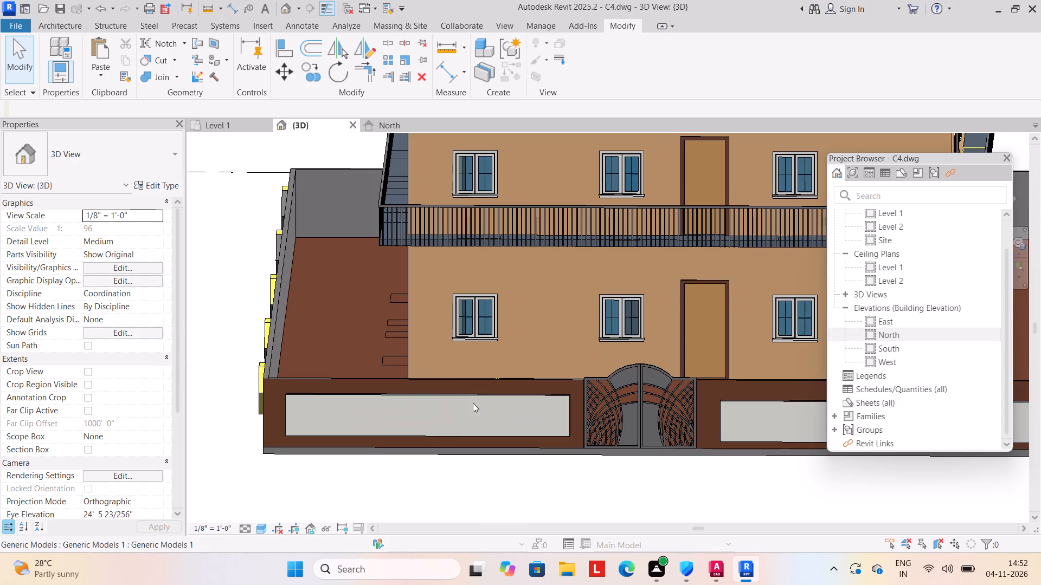
pyautogui.click(452, 432)
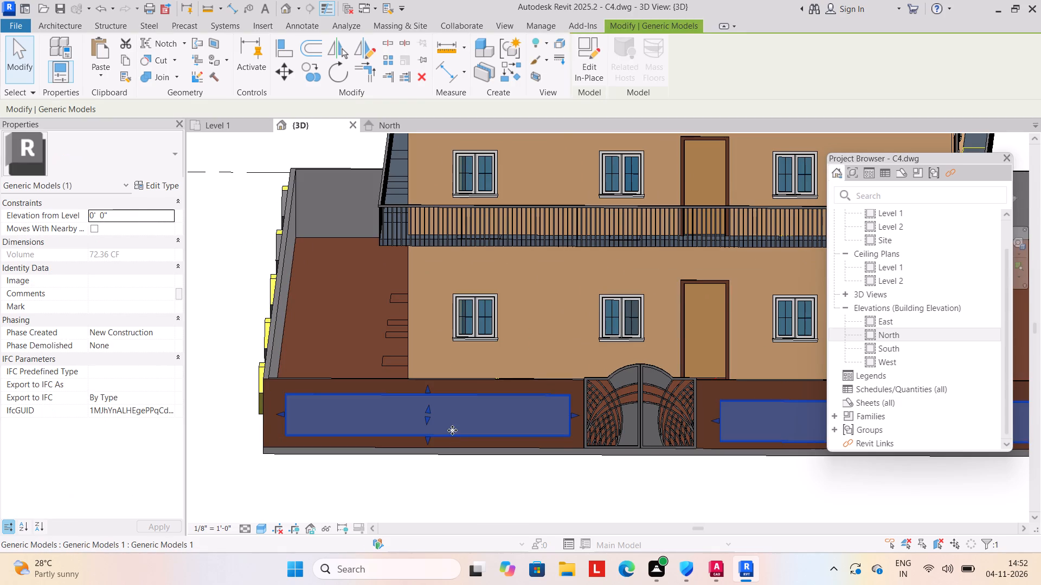
pyautogui.click(589, 70)
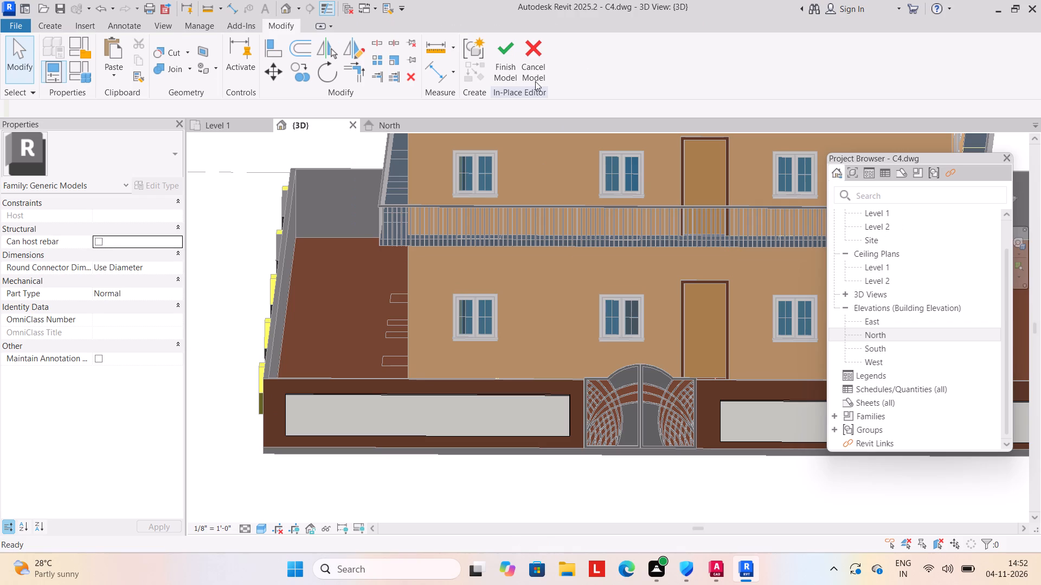
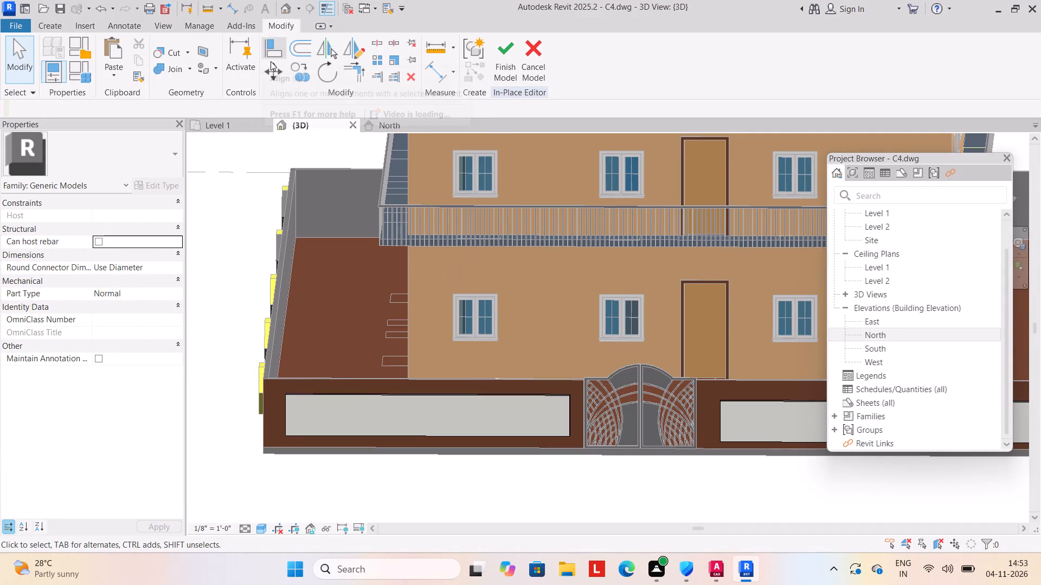
# Finish the in-place edit of the ivory front panel model and dismiss the save reminder.
pyautogui.click(499, 64)
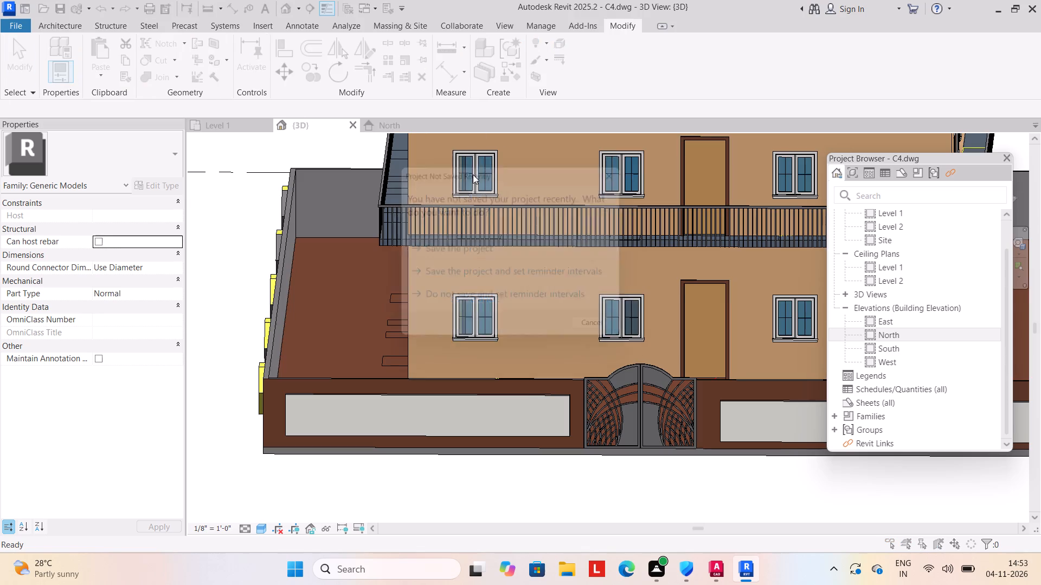
pyautogui.click(626, 167)
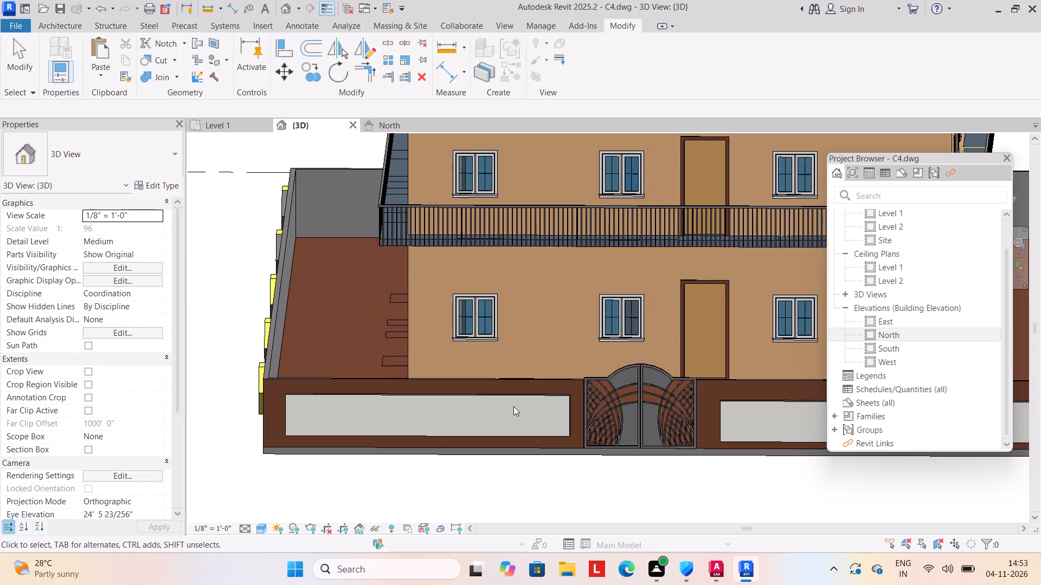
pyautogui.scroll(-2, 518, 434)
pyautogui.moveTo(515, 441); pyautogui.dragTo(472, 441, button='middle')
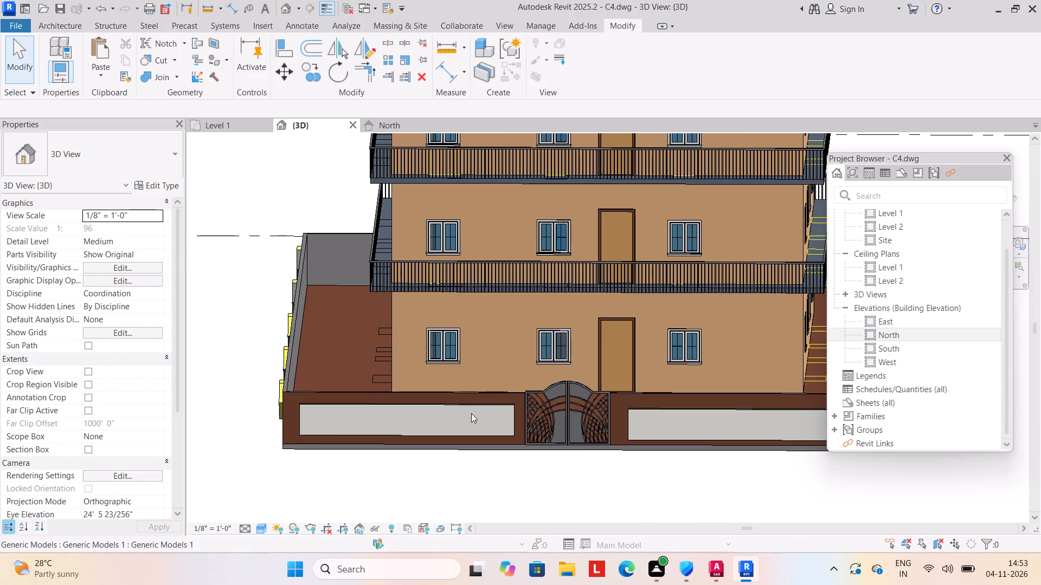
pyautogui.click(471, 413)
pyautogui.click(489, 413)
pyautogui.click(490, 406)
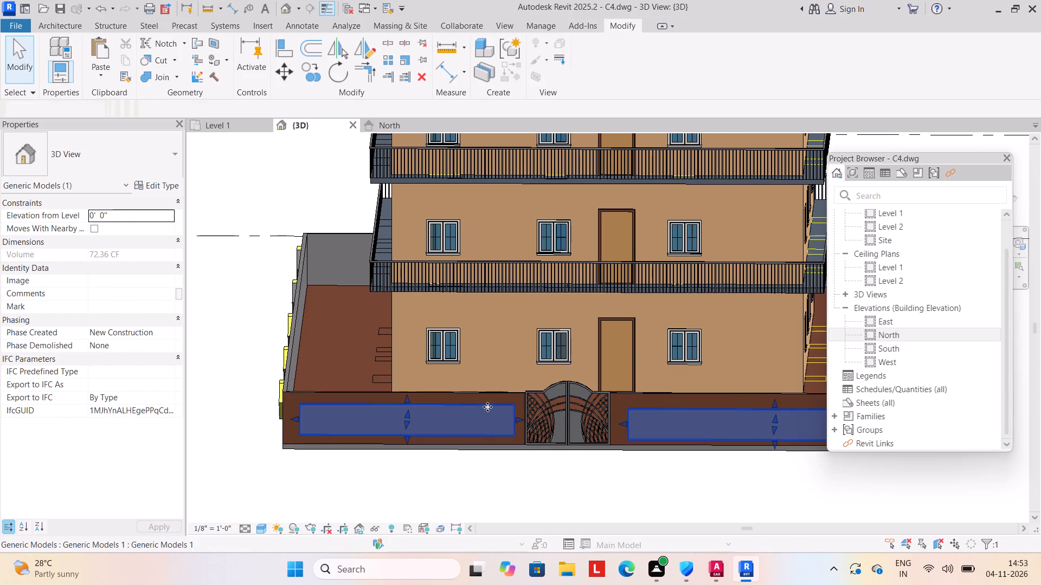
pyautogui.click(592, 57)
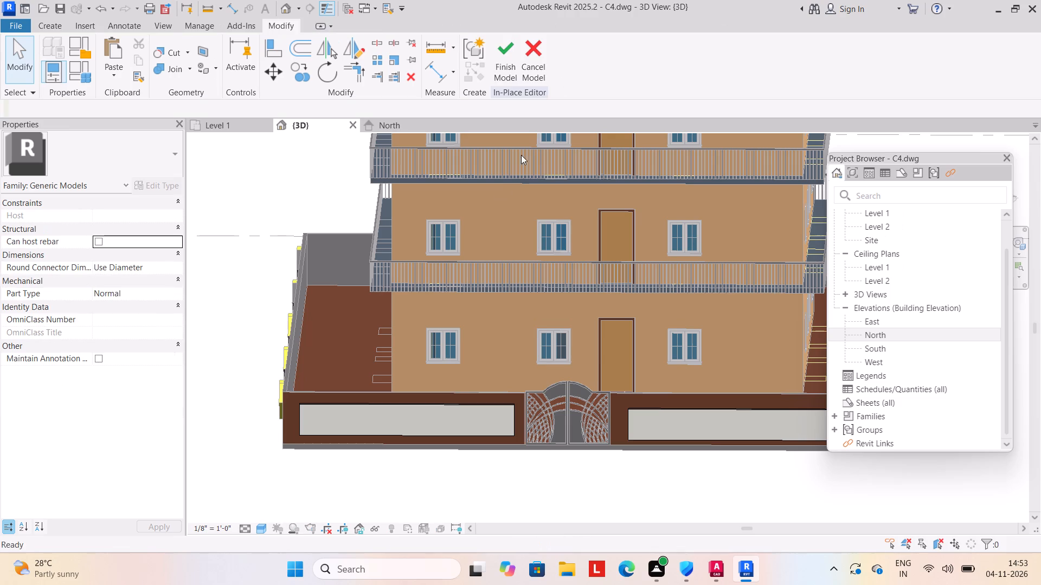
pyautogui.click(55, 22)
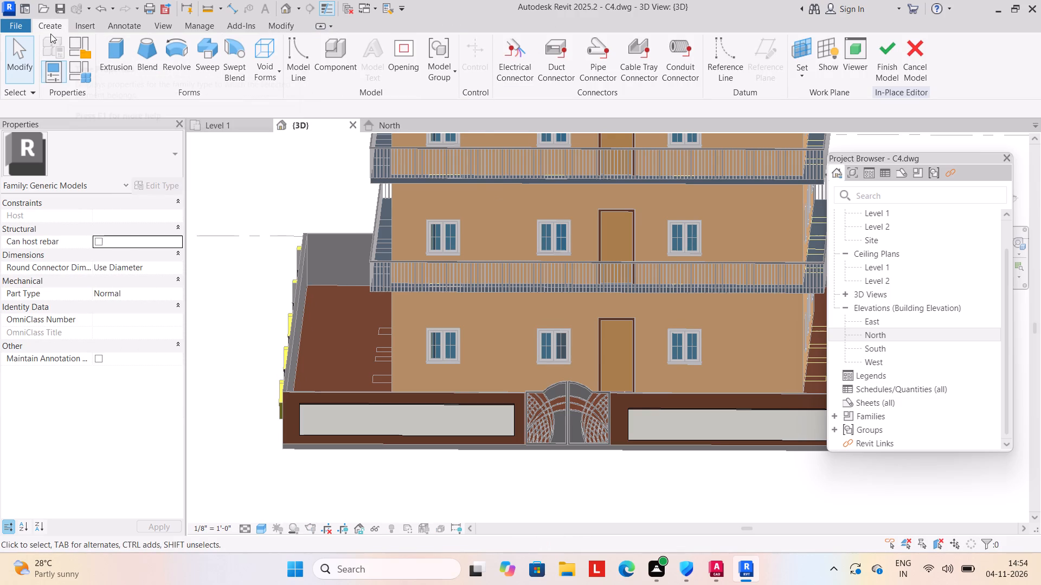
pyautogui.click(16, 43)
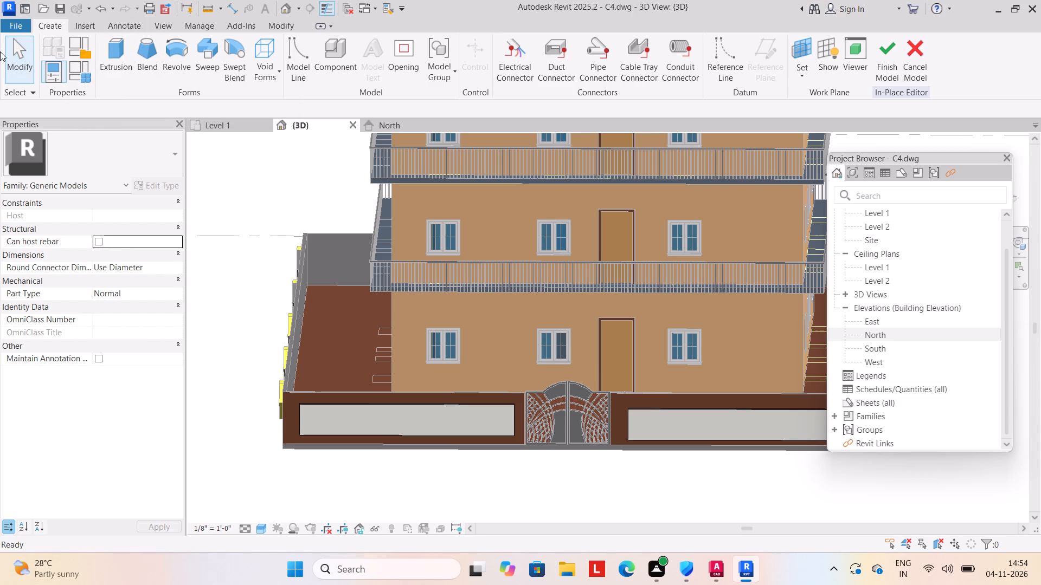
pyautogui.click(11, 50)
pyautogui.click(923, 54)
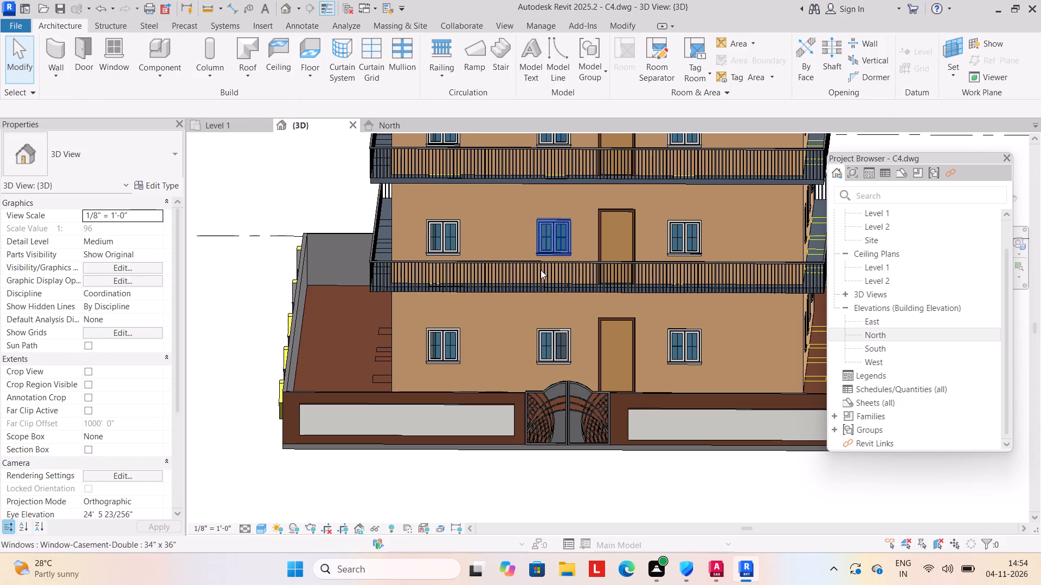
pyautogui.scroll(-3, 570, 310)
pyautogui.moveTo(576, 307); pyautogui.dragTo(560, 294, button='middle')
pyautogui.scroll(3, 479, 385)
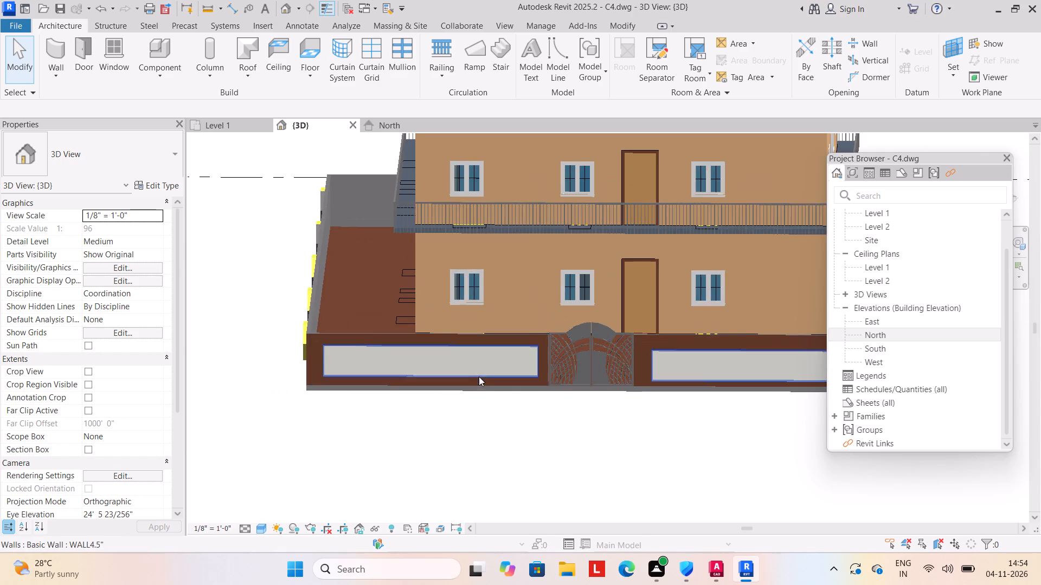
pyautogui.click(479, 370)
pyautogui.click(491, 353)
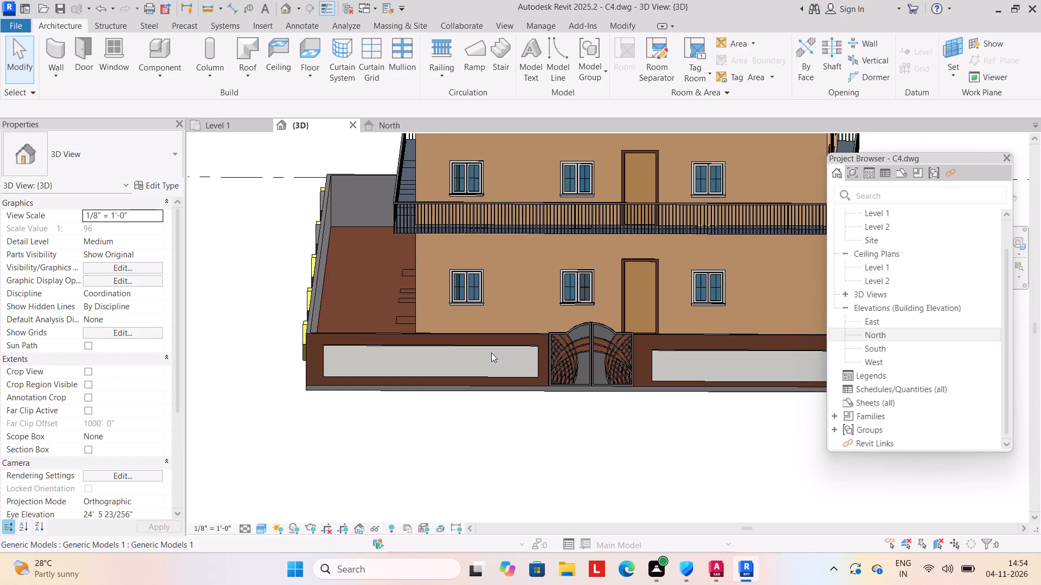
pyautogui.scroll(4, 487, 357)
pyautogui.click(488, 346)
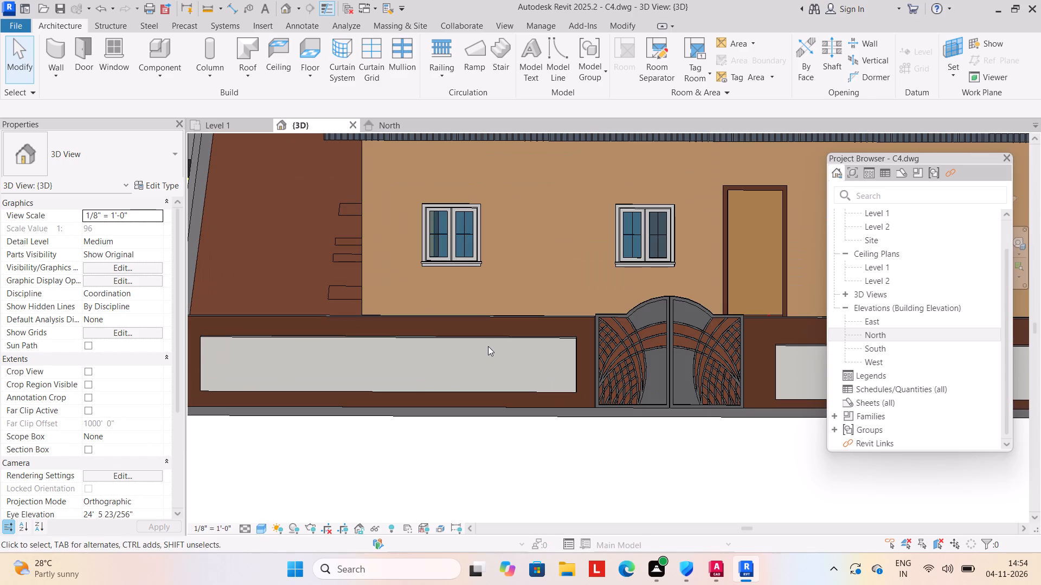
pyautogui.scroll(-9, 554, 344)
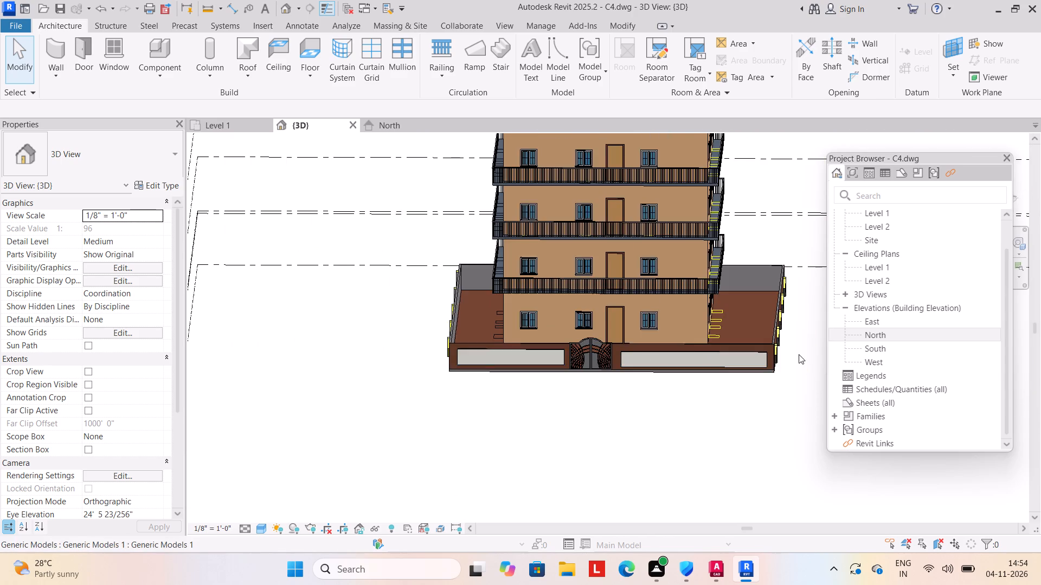
# Open the hexagon model on the side wall beside the longer front panel for in-place editing.
pyautogui.moveTo(799, 354); pyautogui.dragTo(734, 350, button='middle')
pyautogui.scroll(11, 711, 355)
pyautogui.scroll(11, 705, 359)
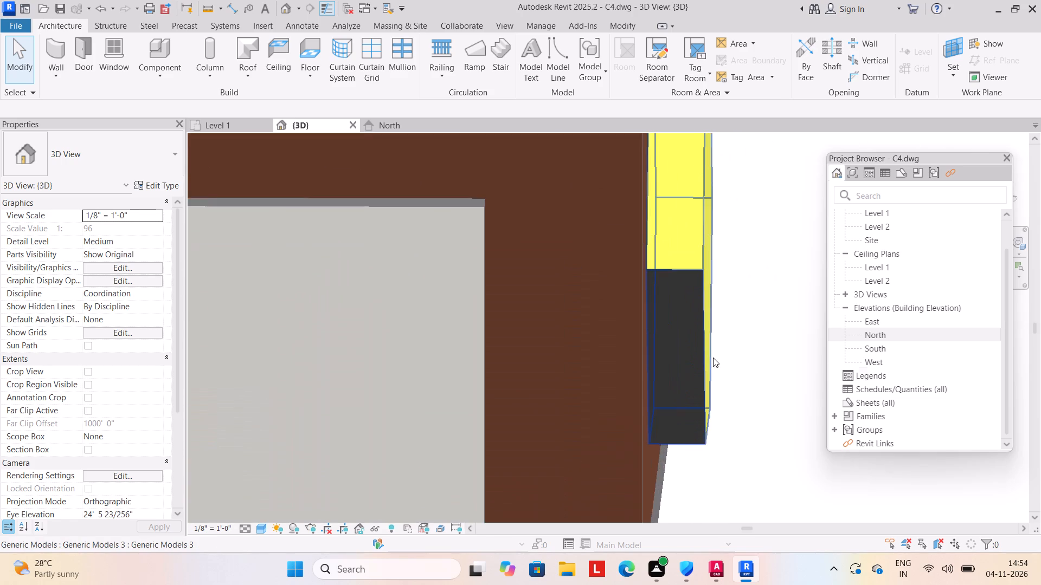
pyautogui.scroll(4, 706, 356)
pyautogui.moveTo(694, 350); pyautogui.dragTo(712, 353, button='middle')
pyautogui.scroll(1, 695, 350)
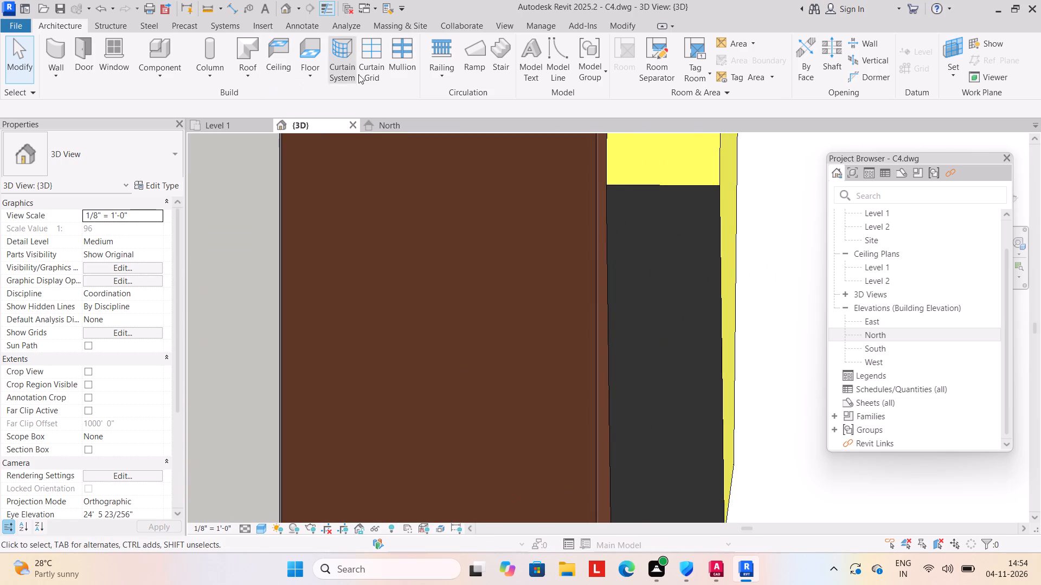
pyautogui.click(722, 236)
pyautogui.scroll(-5, 706, 278)
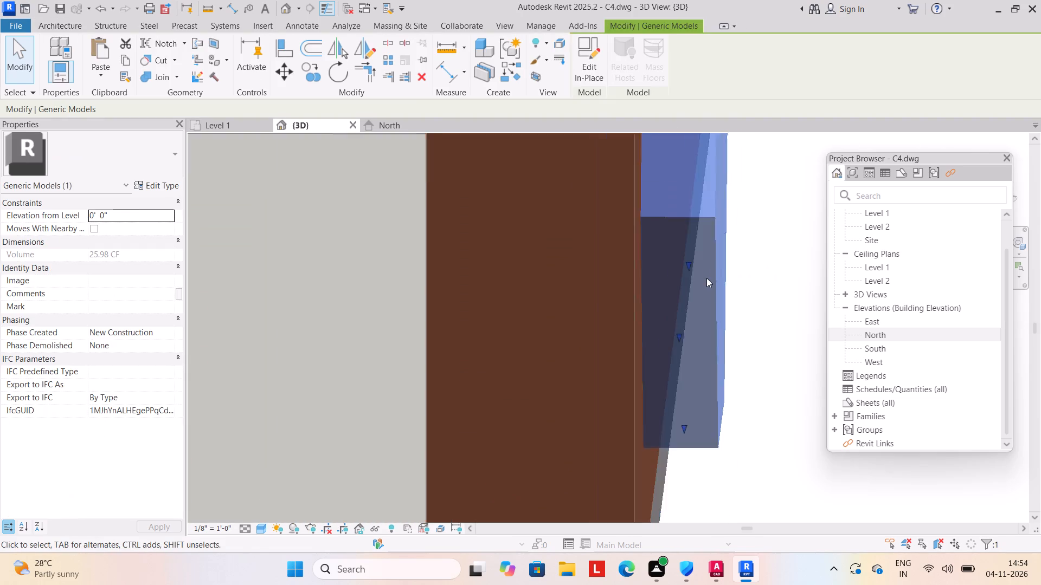
pyautogui.scroll(-11, 706, 278)
pyautogui.moveTo(685, 329); pyautogui.dragTo(684, 335, button='middle')
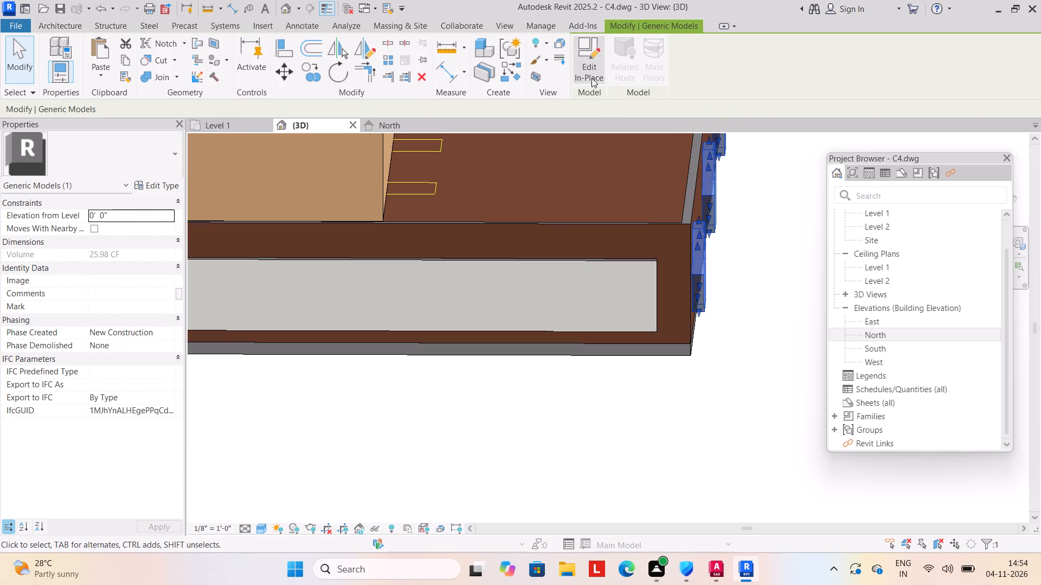
pyautogui.click(591, 71)
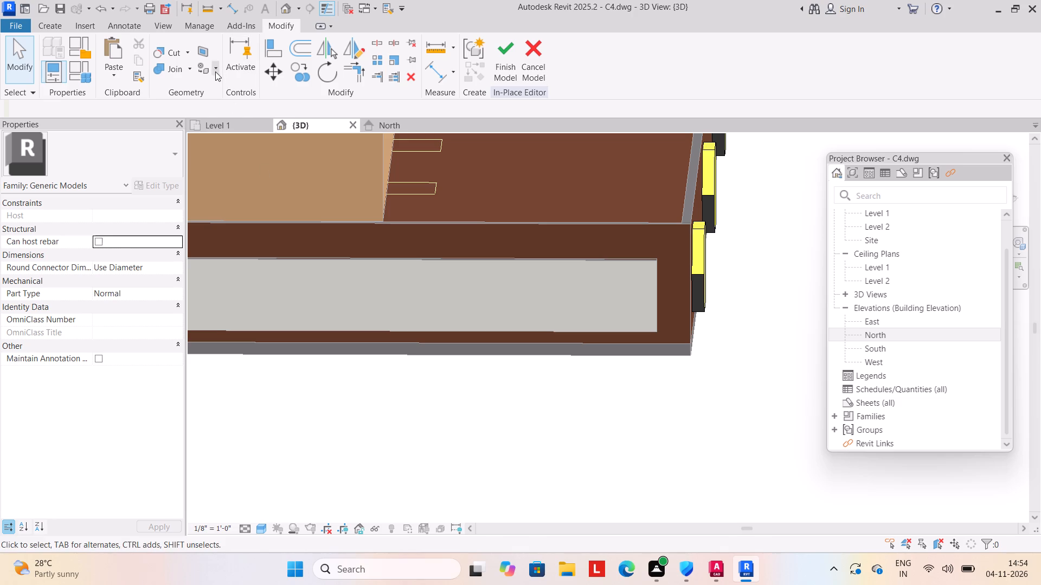
# Paint the dark lower slanted edge faces of the two hexagons nearest the front wall with Parking Stripe.
pyautogui.click(214, 71)
pyautogui.click(208, 90)
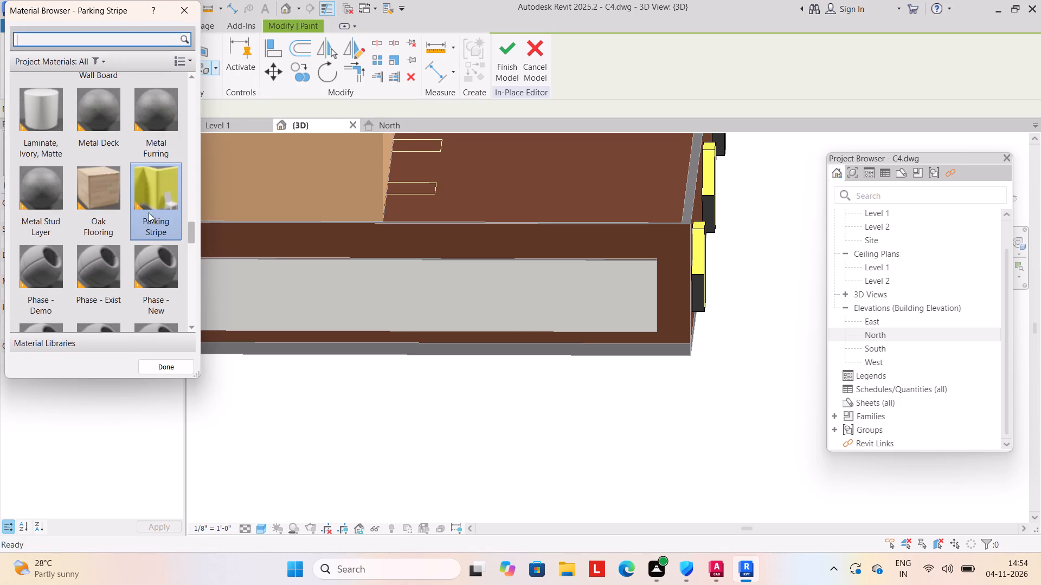
pyautogui.click(156, 177)
pyautogui.scroll(6, 710, 281)
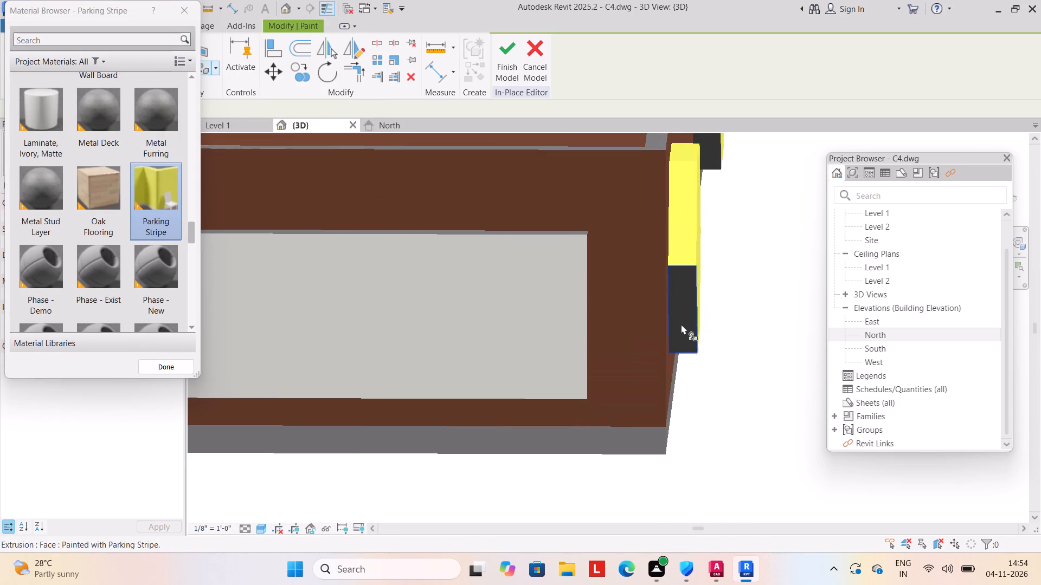
pyautogui.scroll(5, 685, 316)
pyautogui.click(687, 313)
pyautogui.scroll(-11, 689, 320)
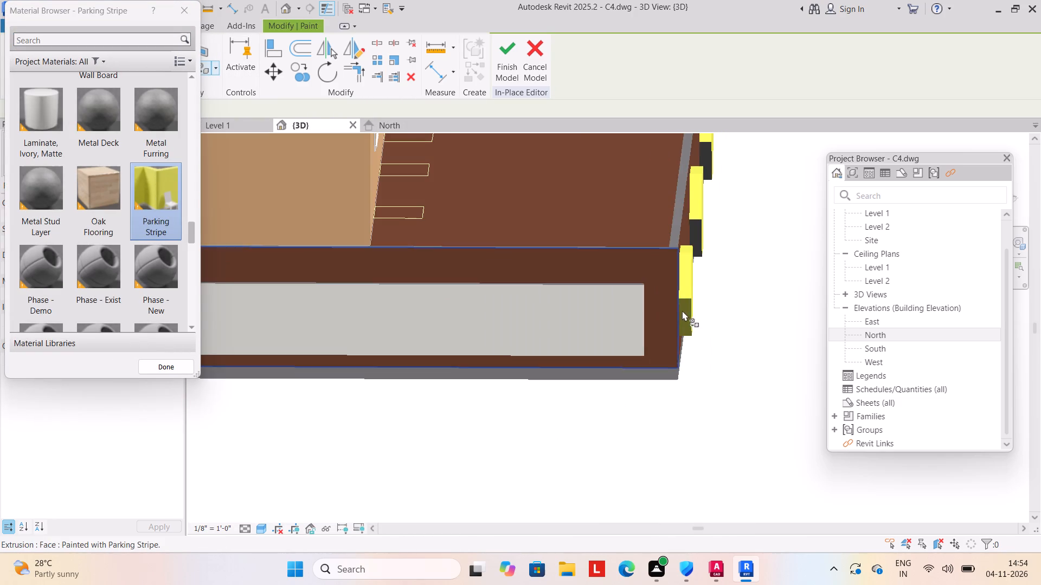
pyautogui.moveTo(707, 278); pyautogui.dragTo(678, 385, button='middle')
pyautogui.scroll(12, 676, 340)
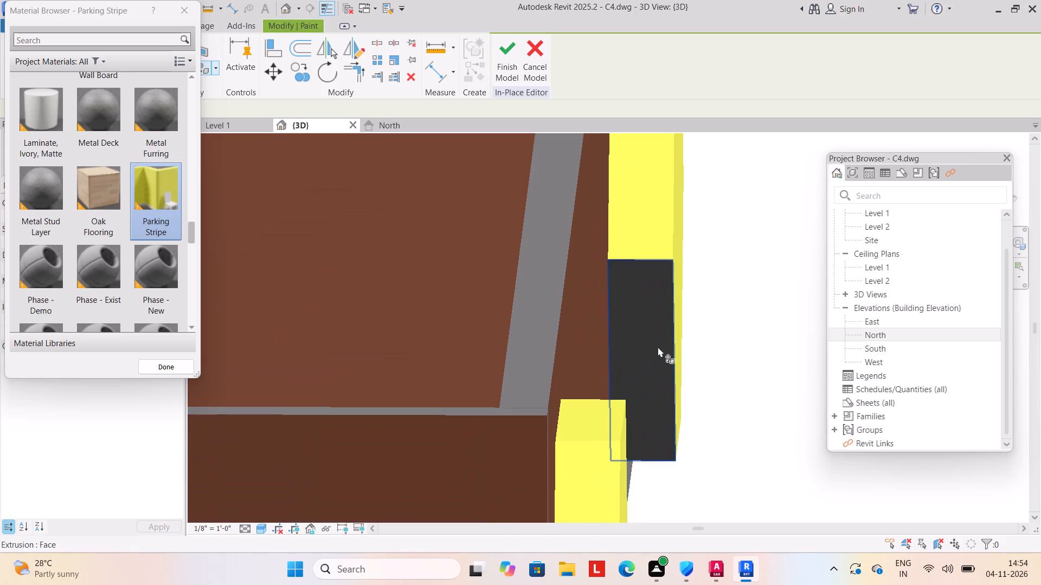
pyautogui.click(658, 347)
# Paint the dark lower slanted edge faces of the remaining three hexagons on this side wall with Parking Stripe.
pyautogui.scroll(-12, 658, 353)
pyautogui.moveTo(655, 335); pyautogui.dragTo(638, 438, button='middle')
pyautogui.scroll(11, 651, 368)
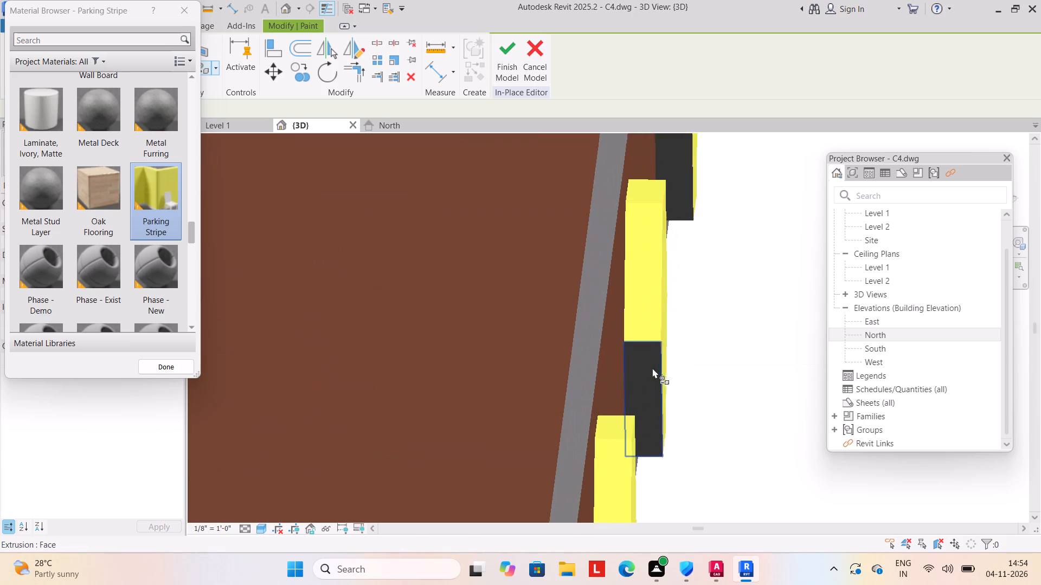
pyautogui.scroll(1, 652, 368)
pyautogui.click(653, 374)
pyautogui.scroll(-12, 655, 374)
pyautogui.moveTo(656, 359); pyautogui.dragTo(651, 410, button='middle')
pyautogui.scroll(11, 660, 350)
pyautogui.click(660, 350)
pyautogui.scroll(-12, 663, 352)
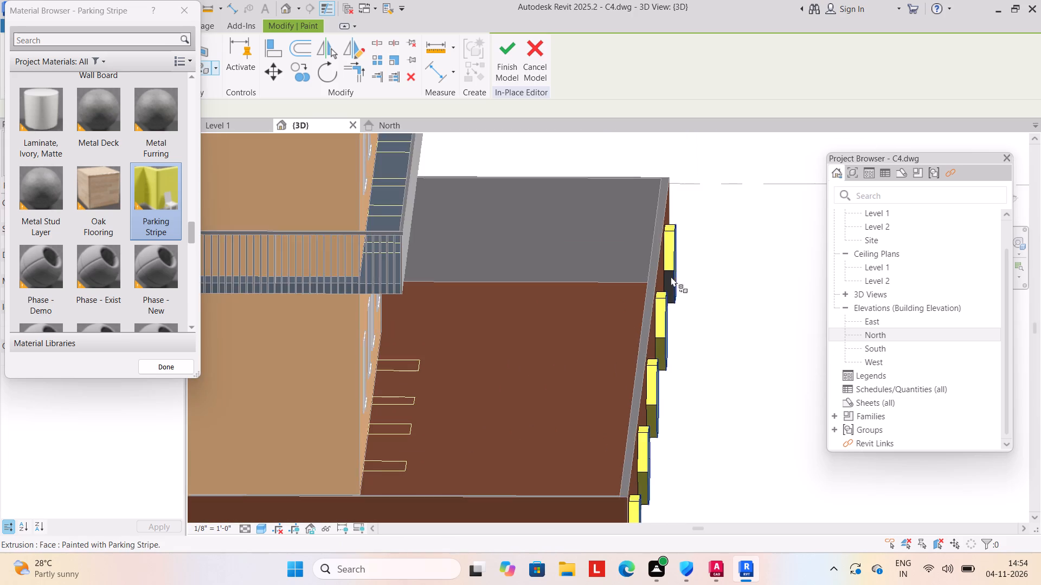
pyautogui.scroll(10, 672, 268)
pyautogui.click(675, 302)
pyautogui.click(672, 302)
pyautogui.scroll(-5, 673, 321)
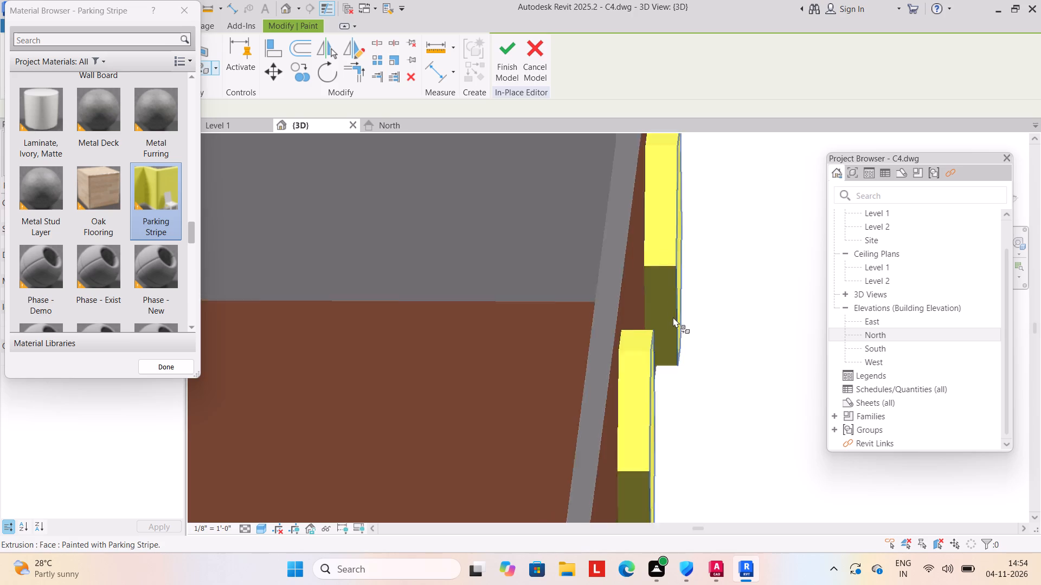
# Examine the hexagons along the side wall and the whole building front for faces still lacking paint.
pyautogui.scroll(-18, 673, 317)
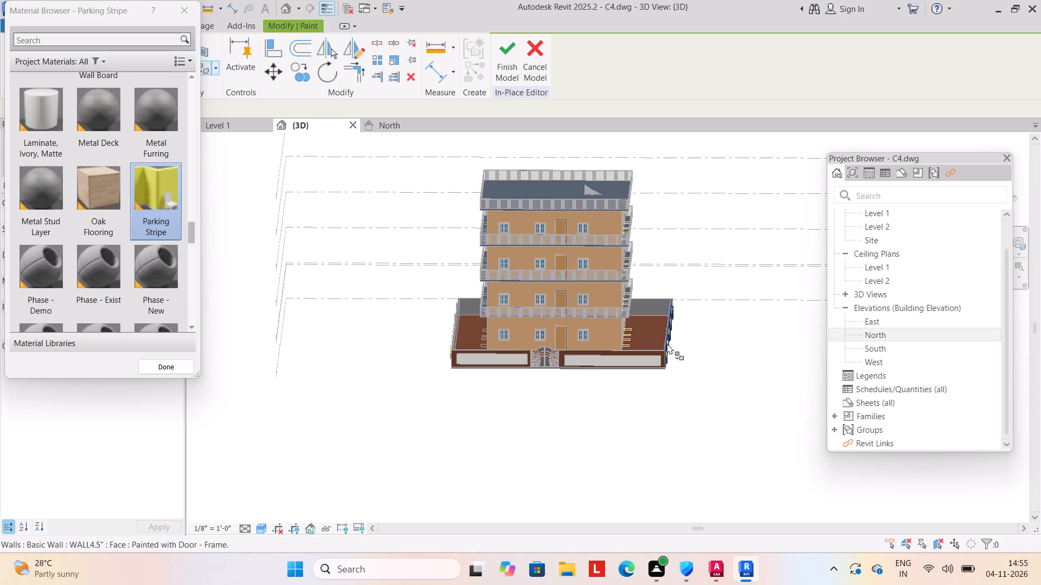
pyautogui.scroll(5, 706, 352)
pyautogui.scroll(6, 632, 364)
pyautogui.scroll(5, 613, 324)
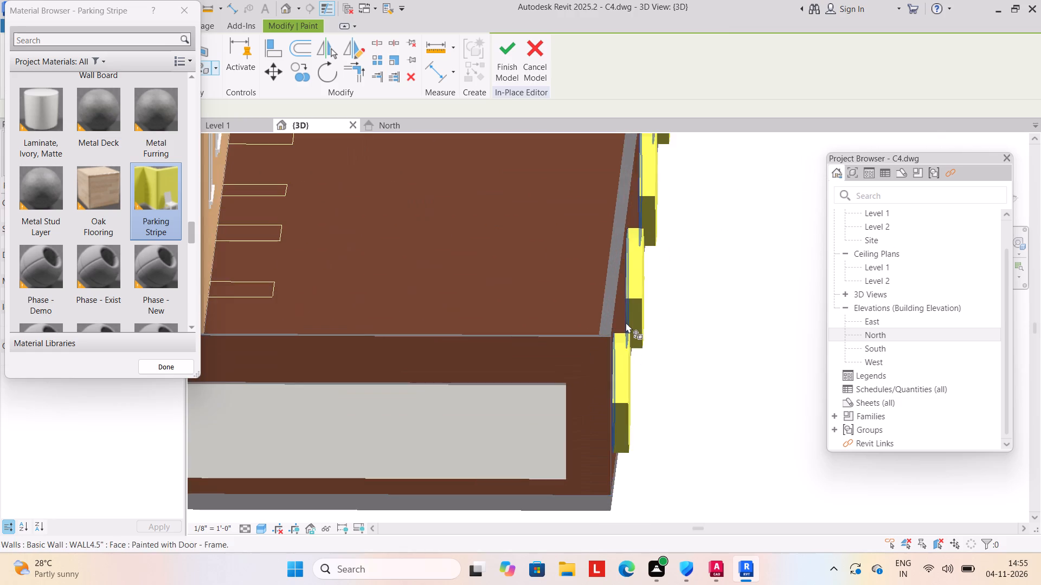
pyautogui.scroll(3, 627, 320)
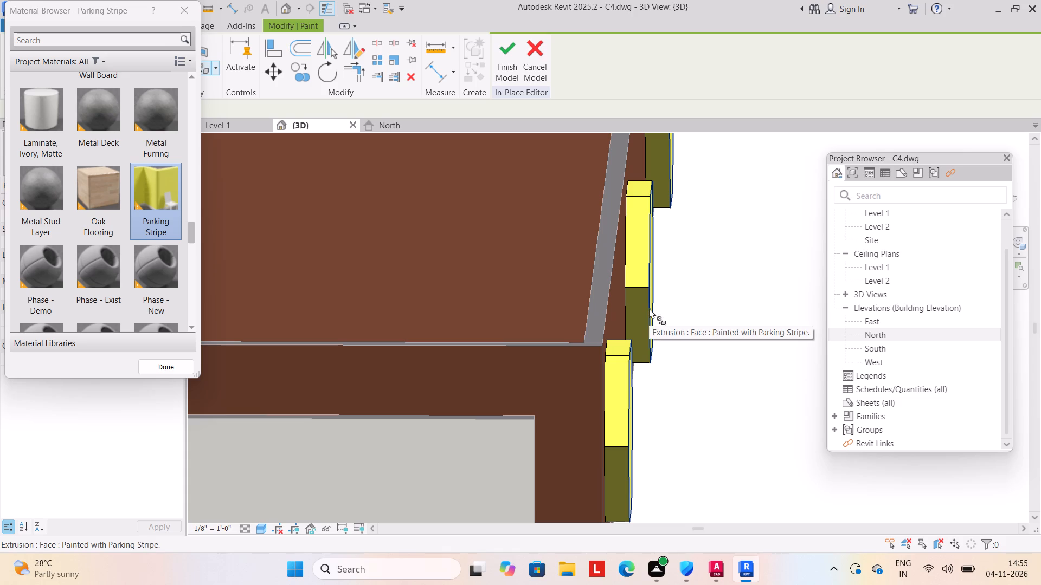
pyautogui.scroll(-8, 676, 264)
pyautogui.scroll(-12, 647, 335)
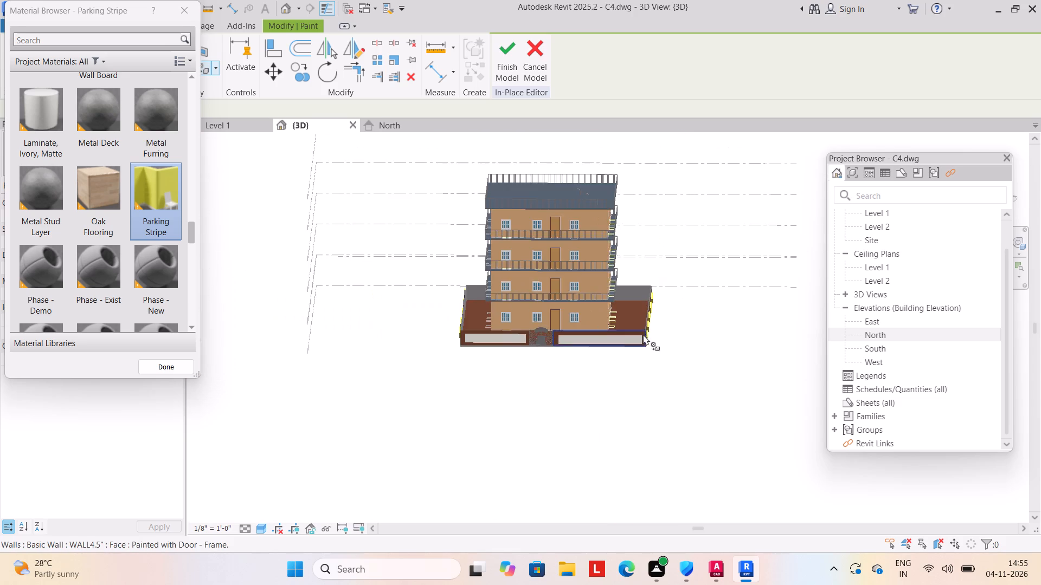
pyautogui.scroll(13, 646, 337)
pyautogui.scroll(-7, 657, 339)
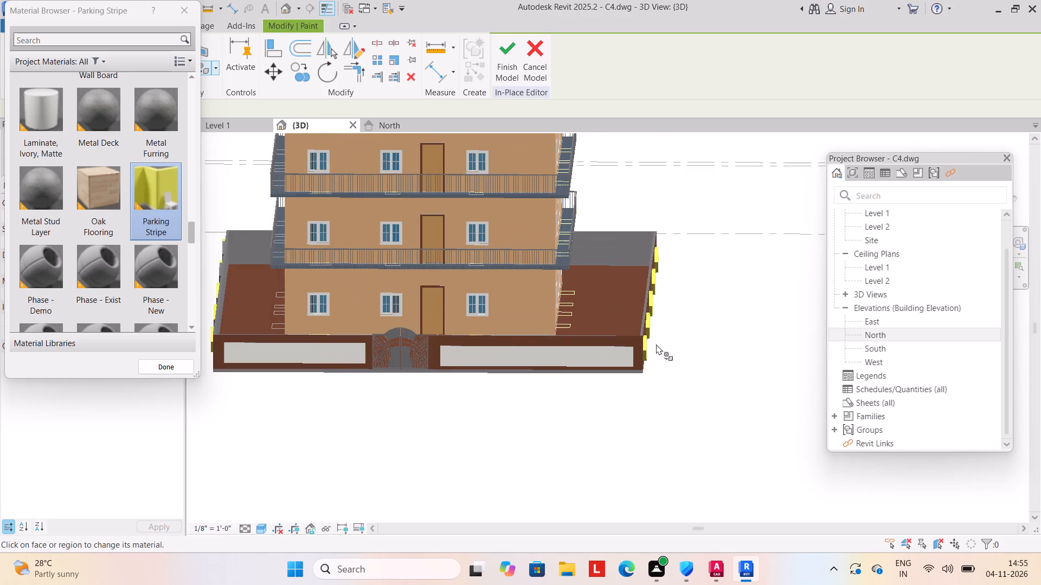
pyautogui.scroll(5, 647, 345)
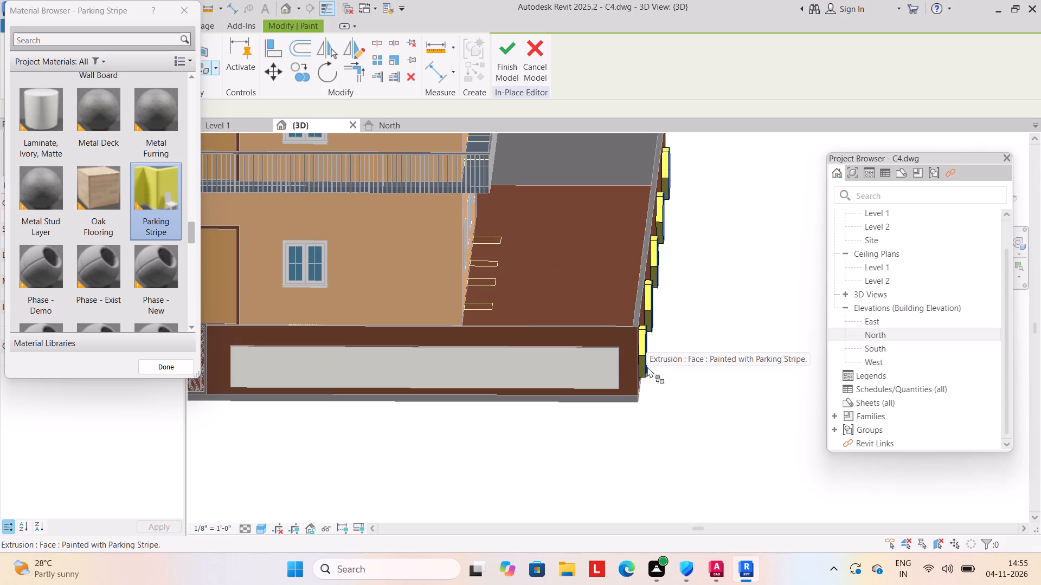
pyautogui.scroll(3, 634, 433)
pyautogui.scroll(-10, 634, 435)
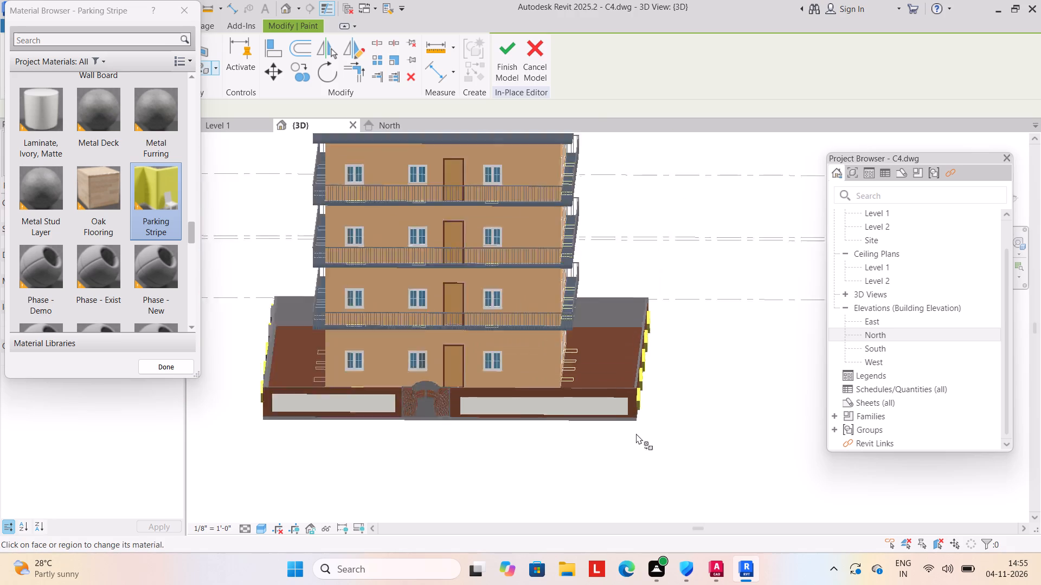
pyautogui.scroll(-2, 636, 433)
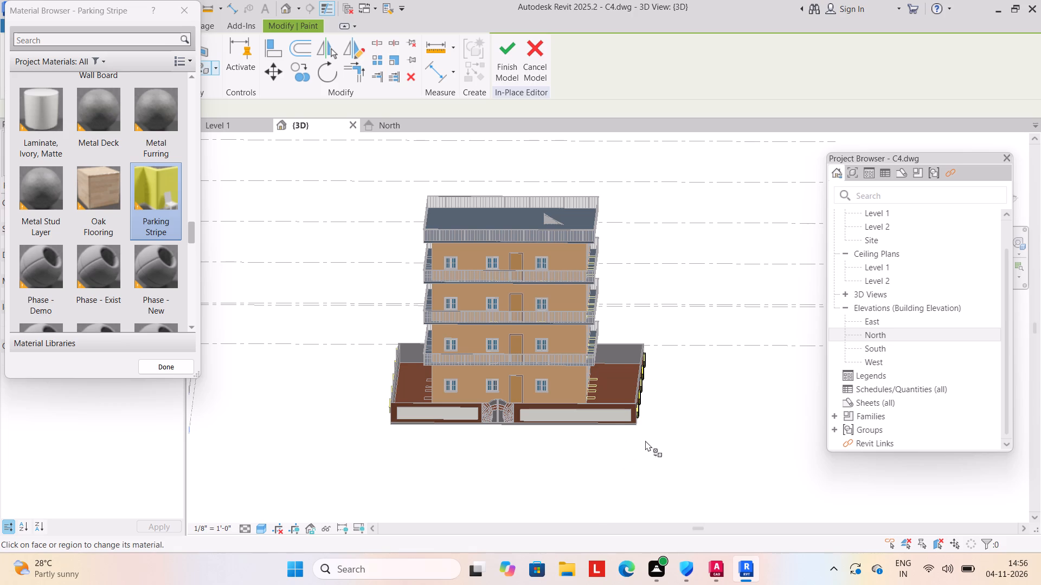
pyautogui.scroll(6, 673, 406)
pyautogui.scroll(5, 562, 403)
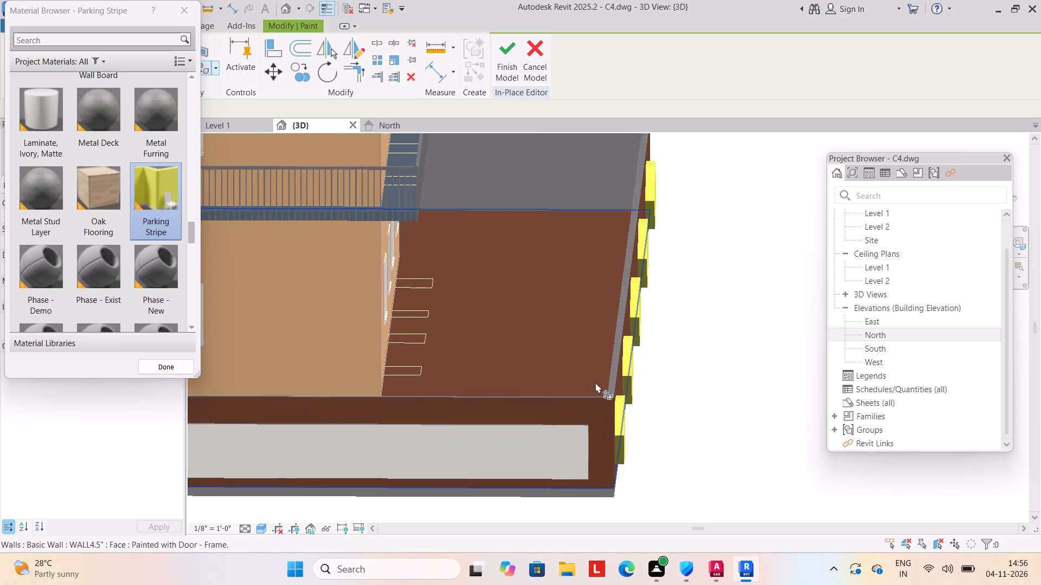
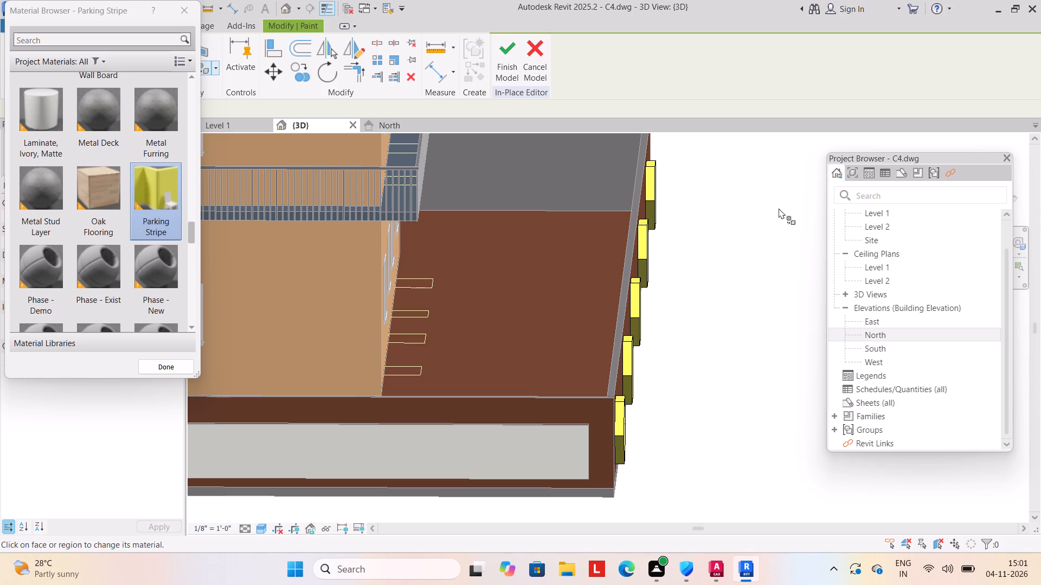
# Finish the in-place editing of the hexagon model on the side wall, keeping its Parking Stripe paint.
pyautogui.scroll(-5, 658, 388)
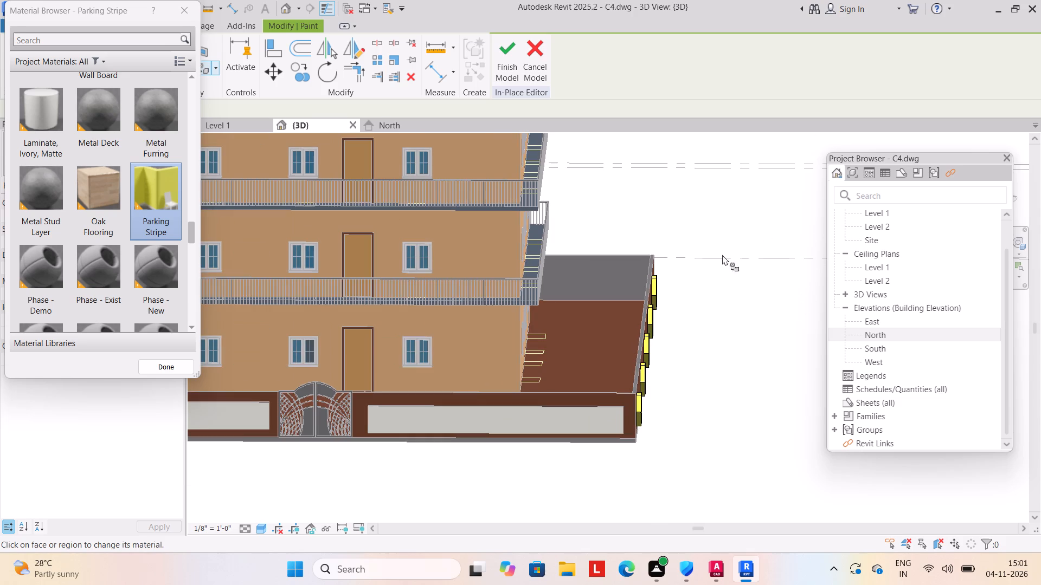
pyautogui.scroll(-4, 447, 358)
pyautogui.moveTo(430, 373); pyautogui.dragTo(511, 341, button='middle')
pyautogui.keyDown('shift'); pyautogui.moveTo(466, 386); pyautogui.dragTo(479, 358, button='middle'); pyautogui.keyUp('shift')
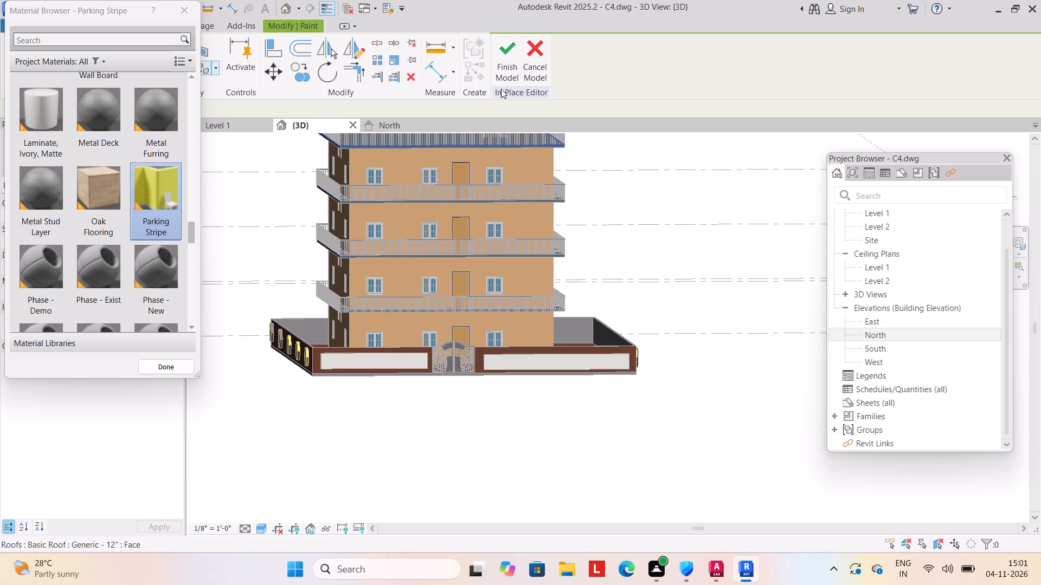
pyautogui.click(505, 79)
pyautogui.scroll(-6, 385, 350)
pyautogui.moveTo(385, 355); pyautogui.dragTo(402, 355, button='middle')
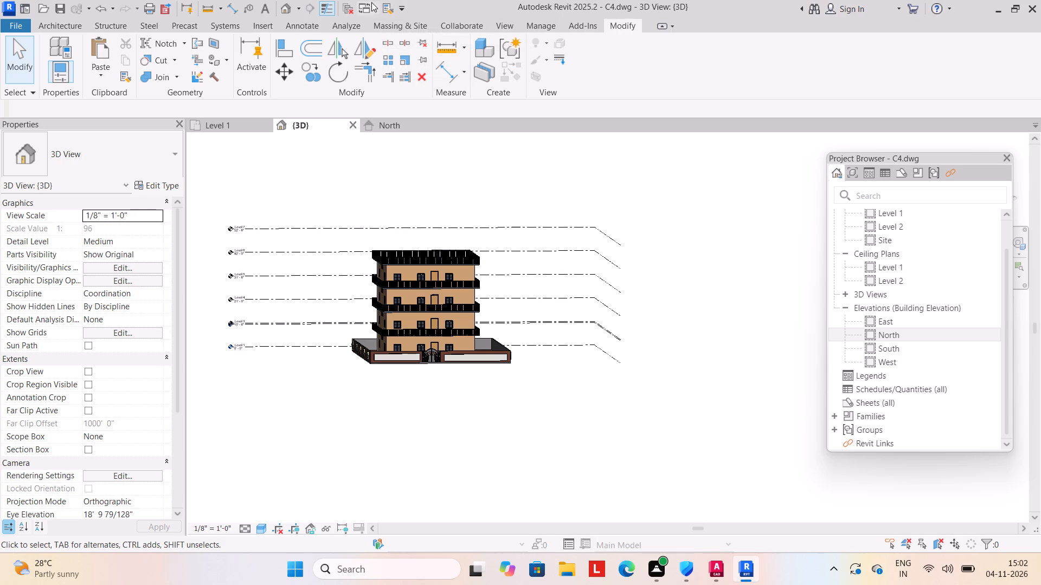
# Sketch a rectangular Grassland - 16" toposolid on Level 1 around the boundary wall, extending about 17'-9" north and 19'-7" east of it.
pyautogui.click(223, 123)
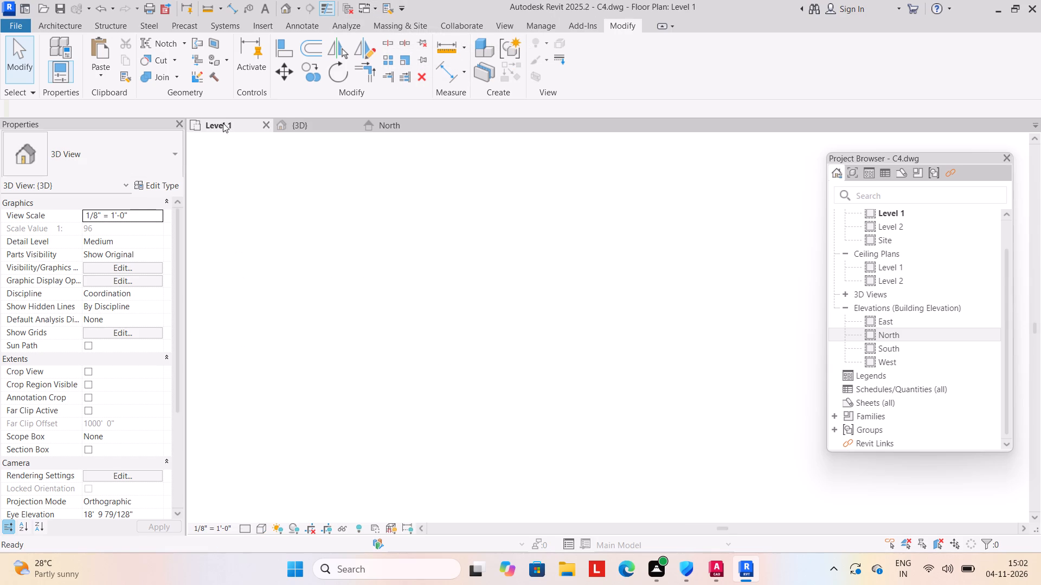
pyautogui.scroll(-10, 281, 212)
pyautogui.moveTo(286, 236); pyautogui.dragTo(355, 248, button='middle')
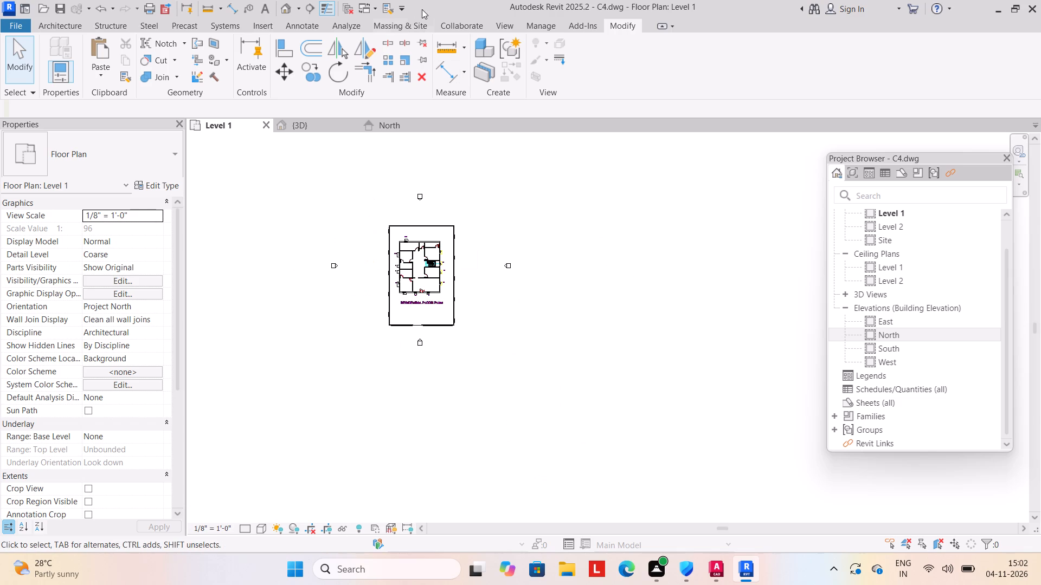
pyautogui.click(408, 34)
pyautogui.click(402, 26)
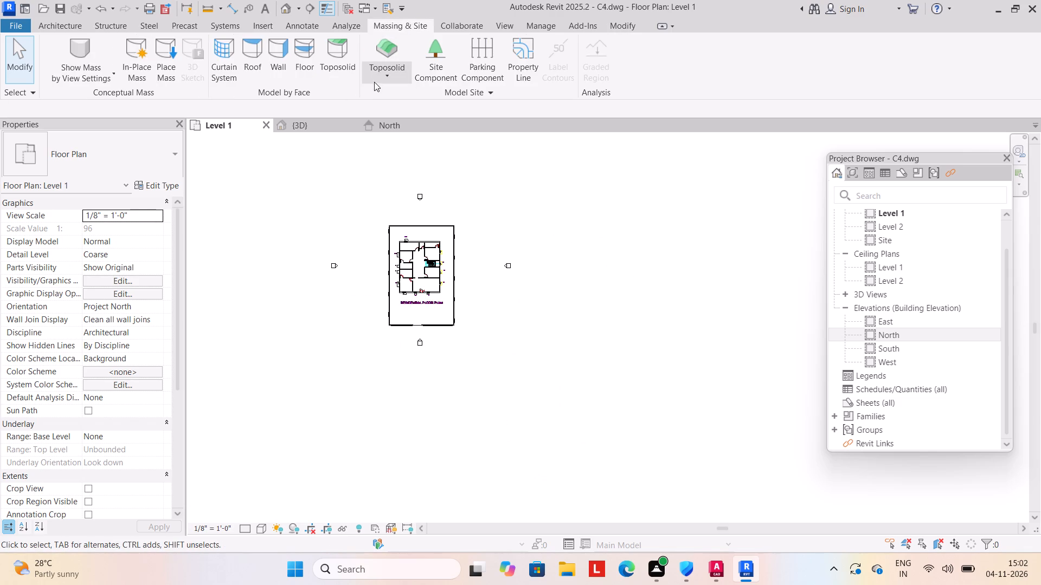
pyautogui.click(381, 71)
pyautogui.click(401, 97)
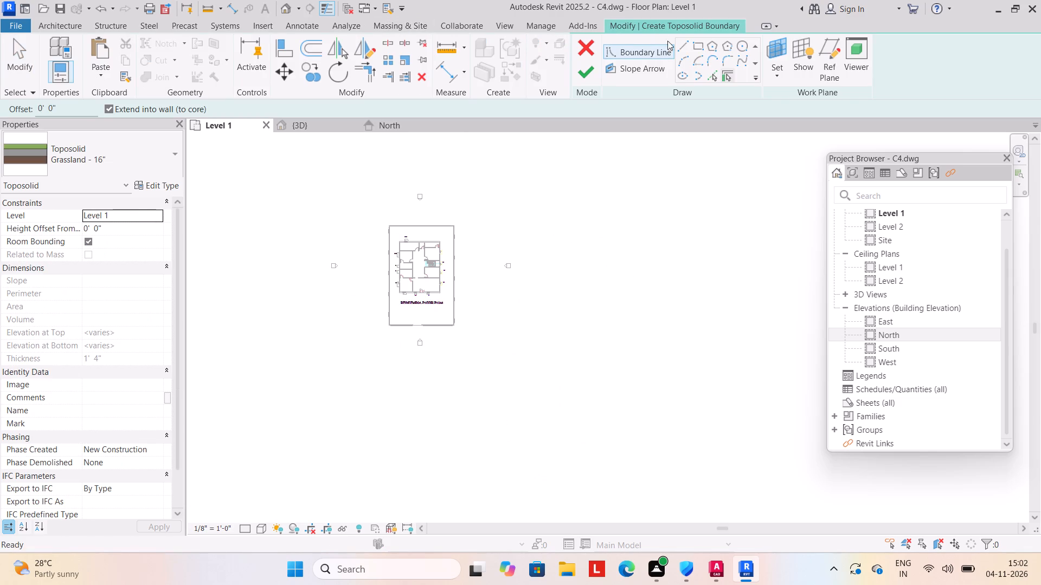
pyautogui.click(701, 46)
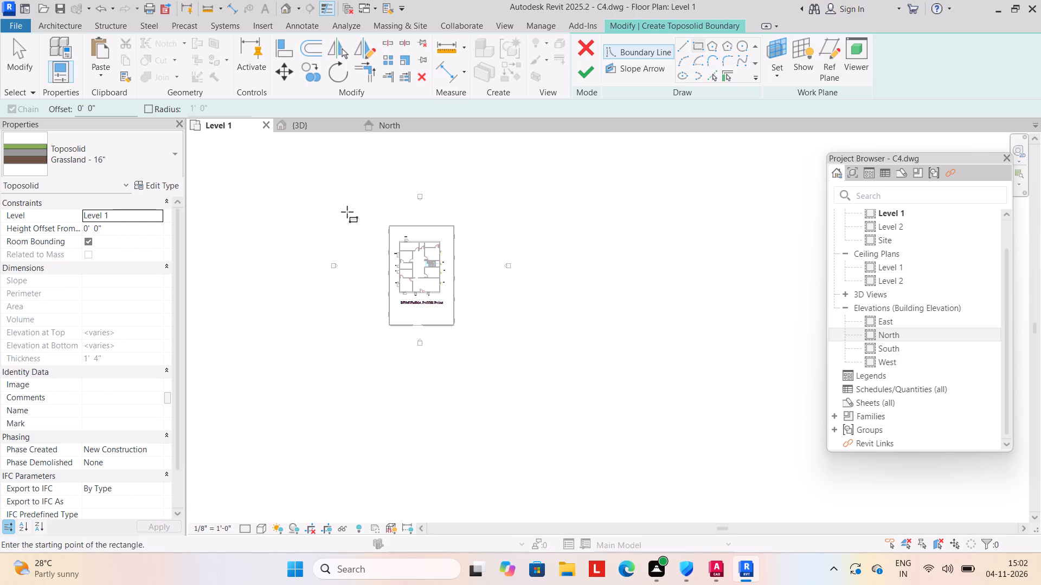
pyautogui.click(374, 207)
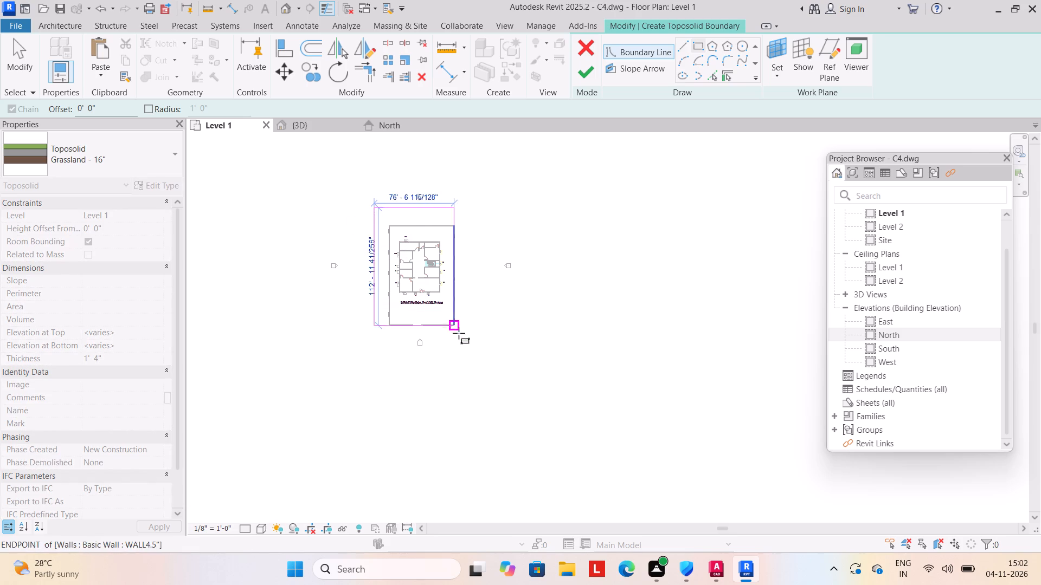
pyautogui.click(475, 335)
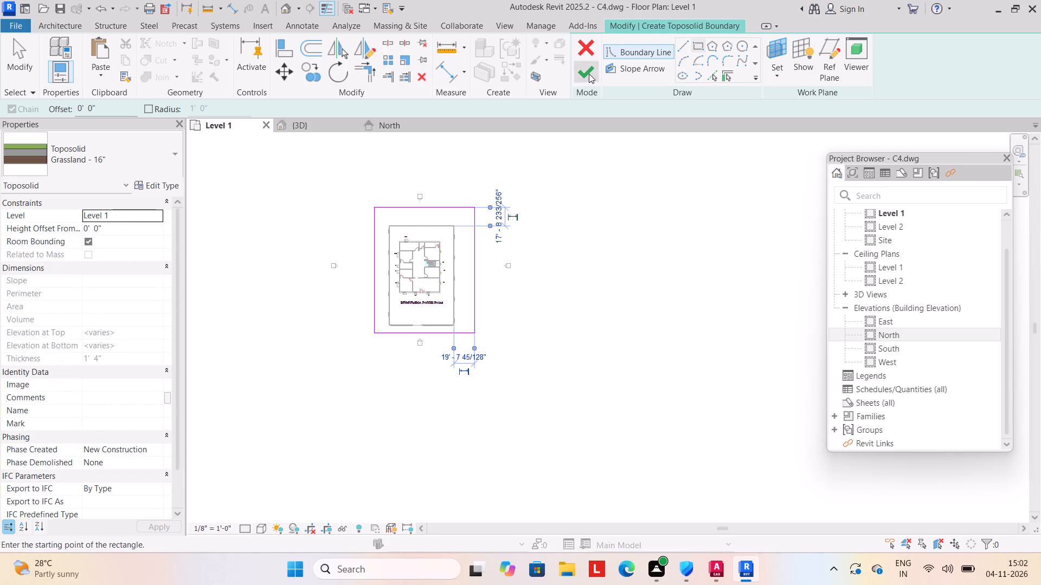
pyautogui.click(589, 74)
# Set the toposolid's height offset from Level 1 to -6" and show the building in 3D.
pyautogui.click(148, 232)
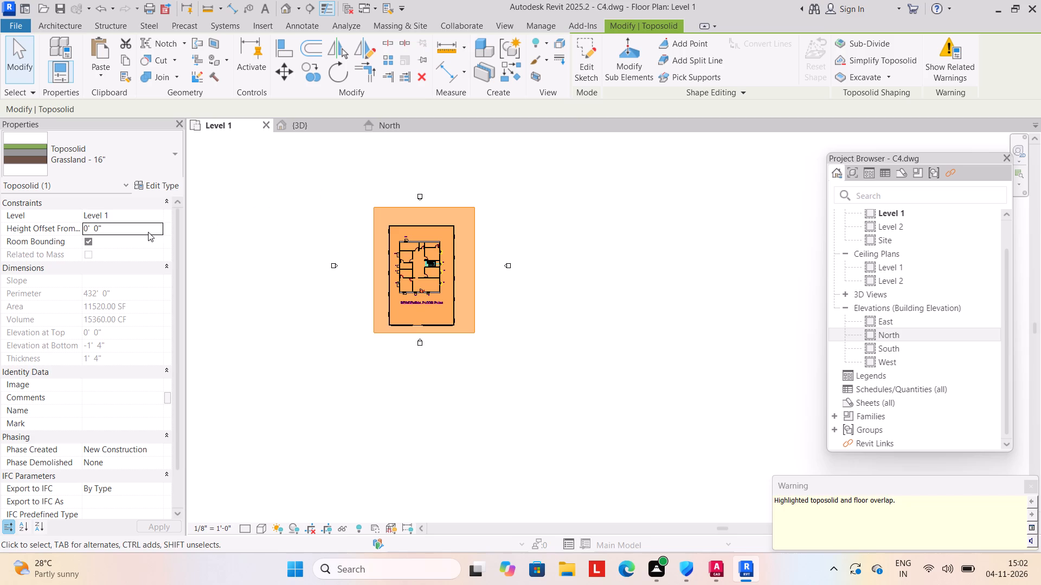
pyautogui.write('-6"')
pyautogui.press('Return')
pyautogui.click(266, 356)
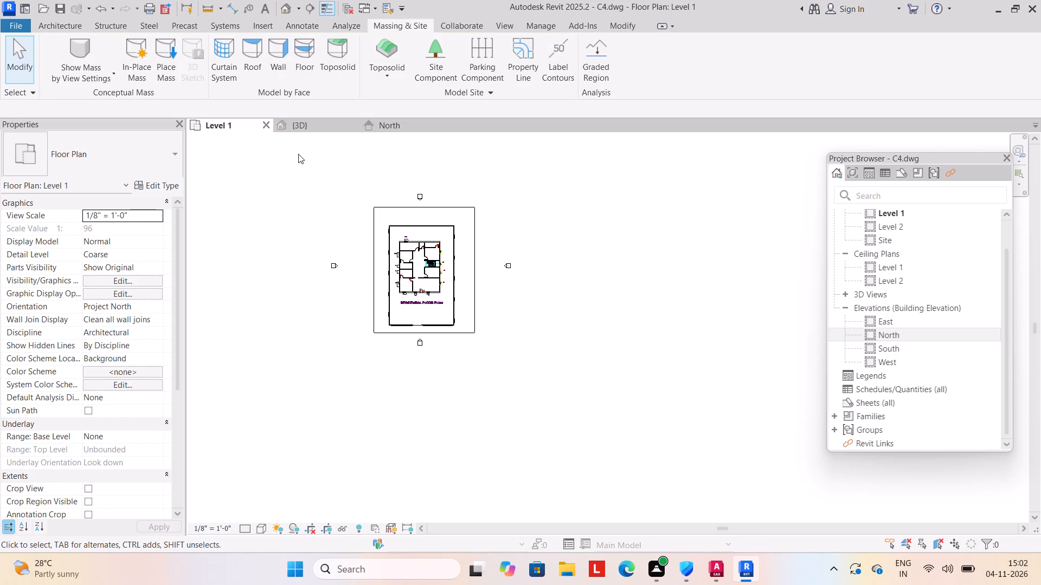
pyautogui.click(304, 128)
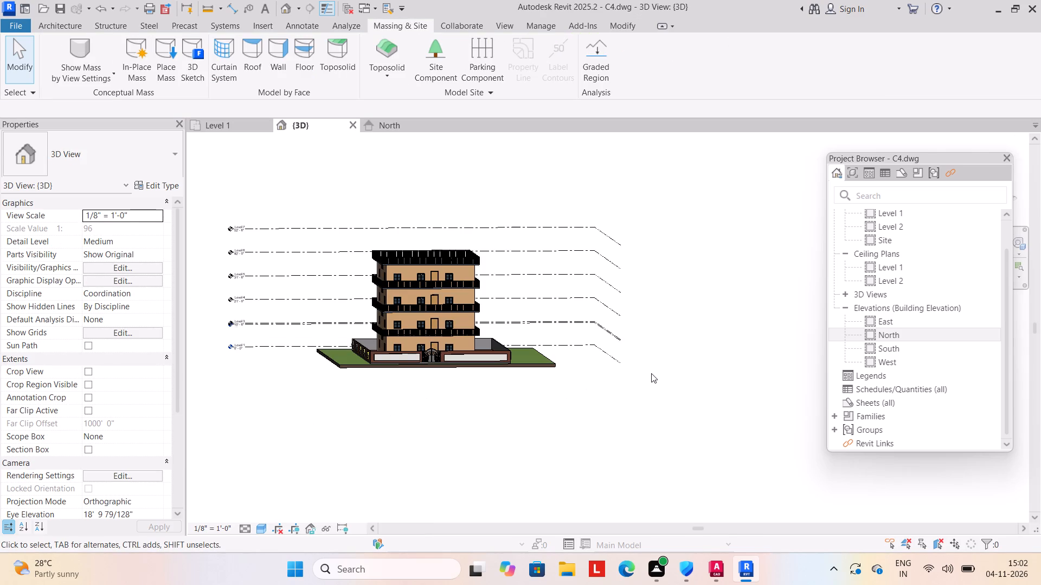
# Switch to AutoCAD and save the residential floor plan drawing on the Desktop as AA6.
pyautogui.click(712, 568)
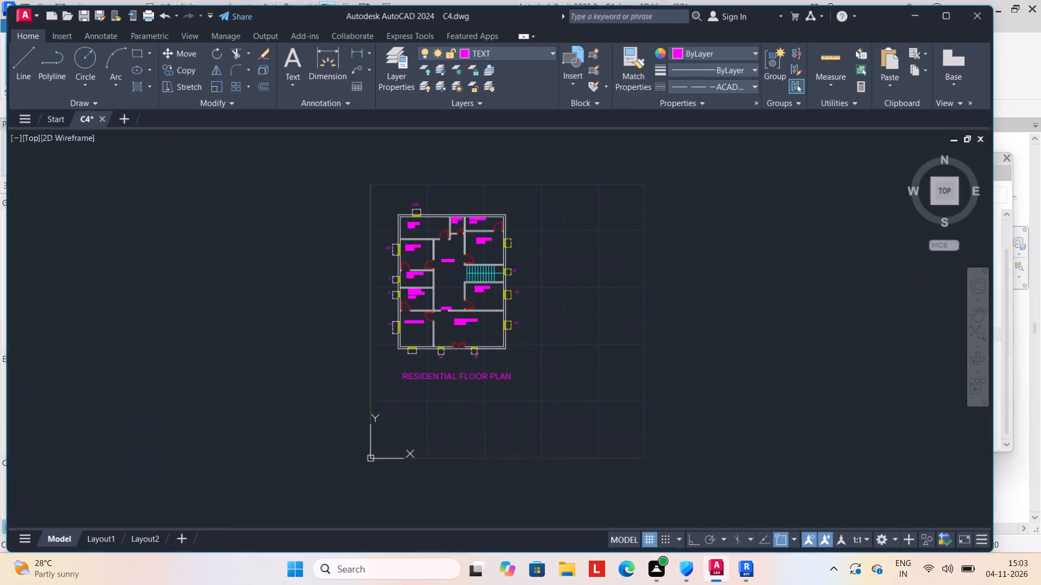
pyautogui.click(18, 6)
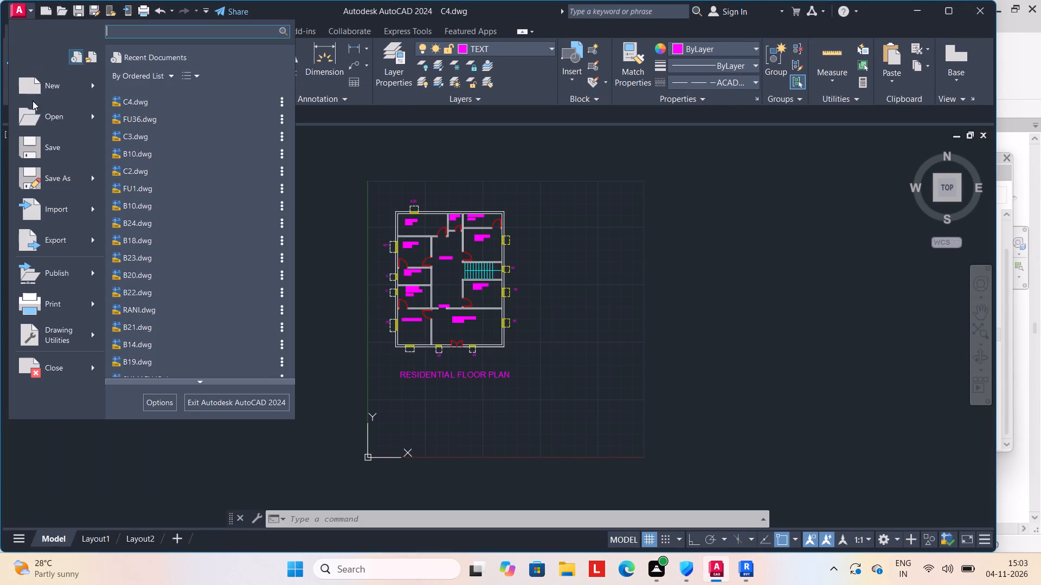
pyautogui.click(53, 178)
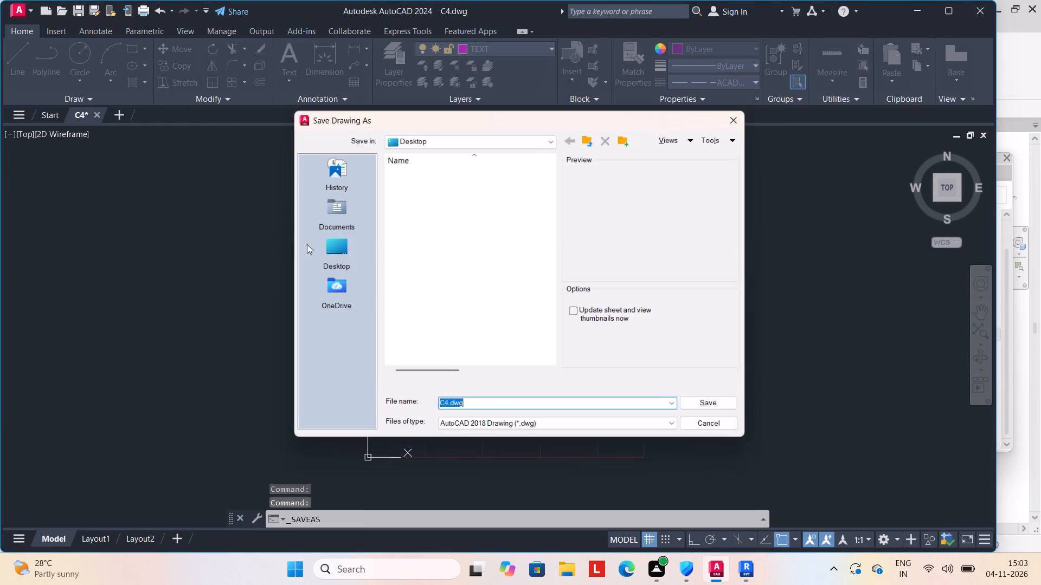
pyautogui.click(334, 212)
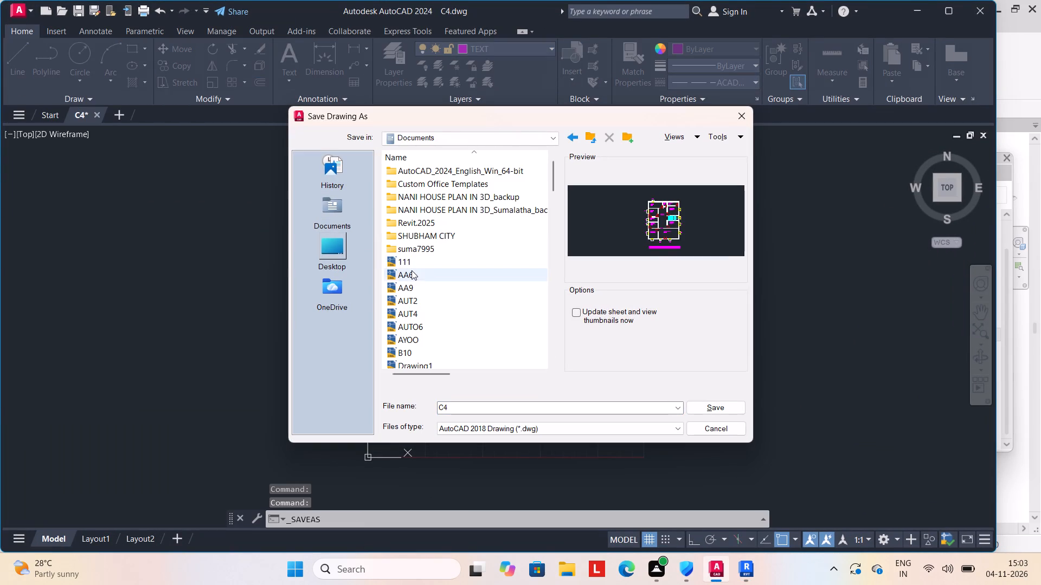
pyautogui.click(424, 281)
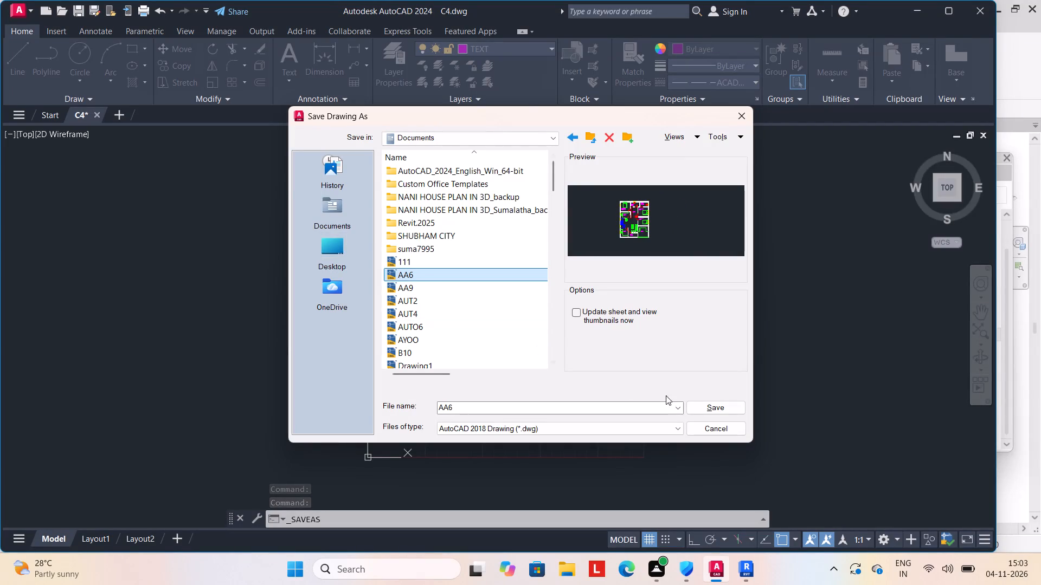
pyautogui.click(329, 233)
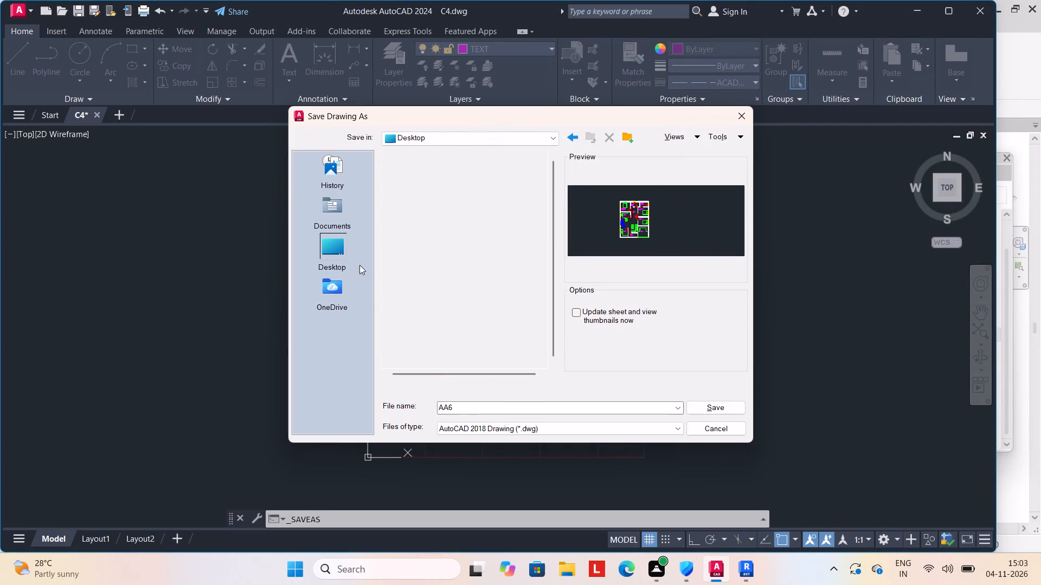
pyautogui.click(708, 405)
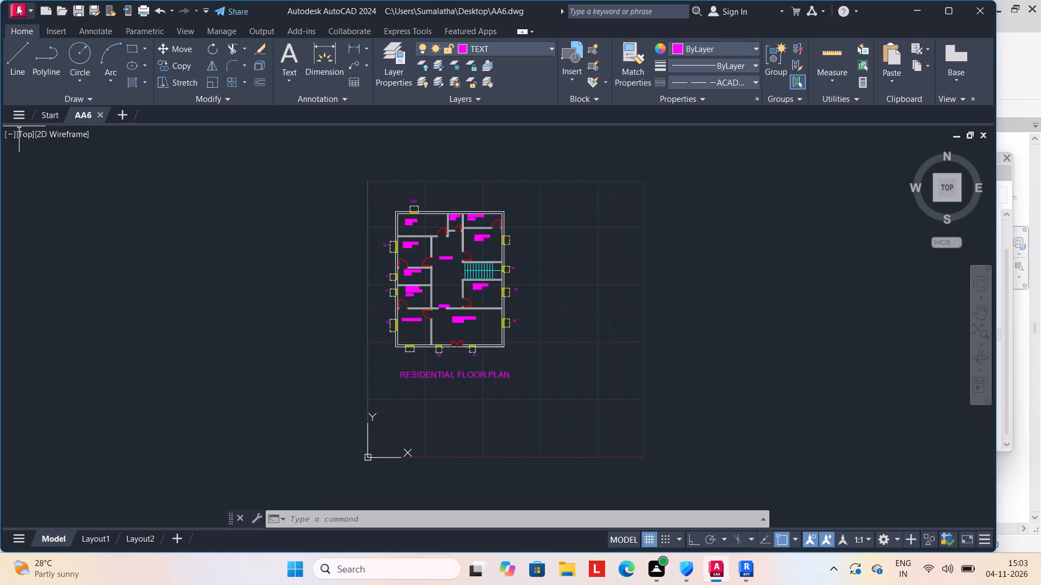
# Save the floor plan drawing on the Desktop as C3, replacing the existing file.
pyautogui.click(11, 6)
pyautogui.click(59, 175)
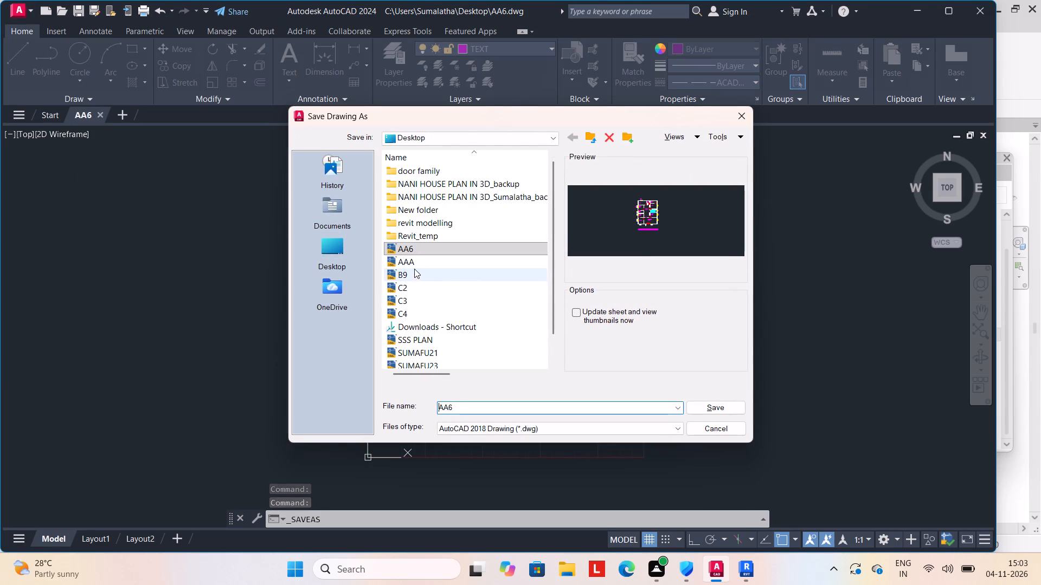
pyautogui.scroll(-3, 426, 312)
pyautogui.click(414, 245)
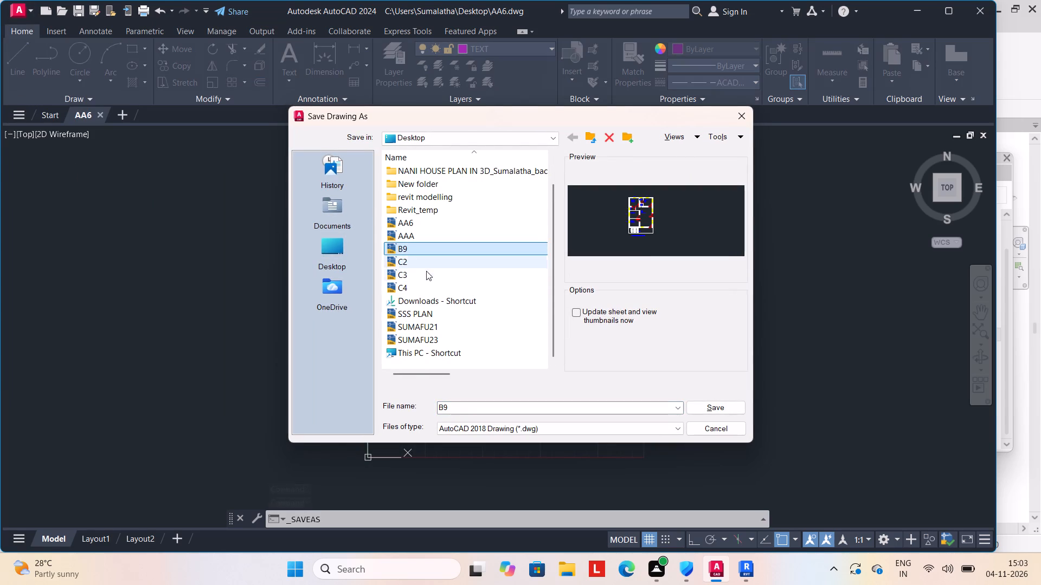
pyautogui.click(422, 270)
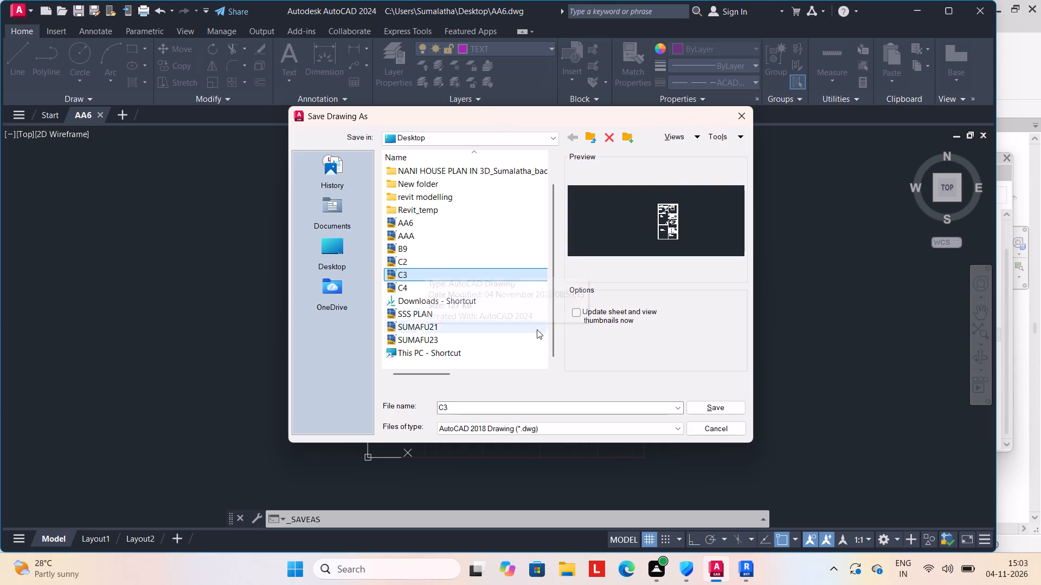
pyautogui.click(719, 400)
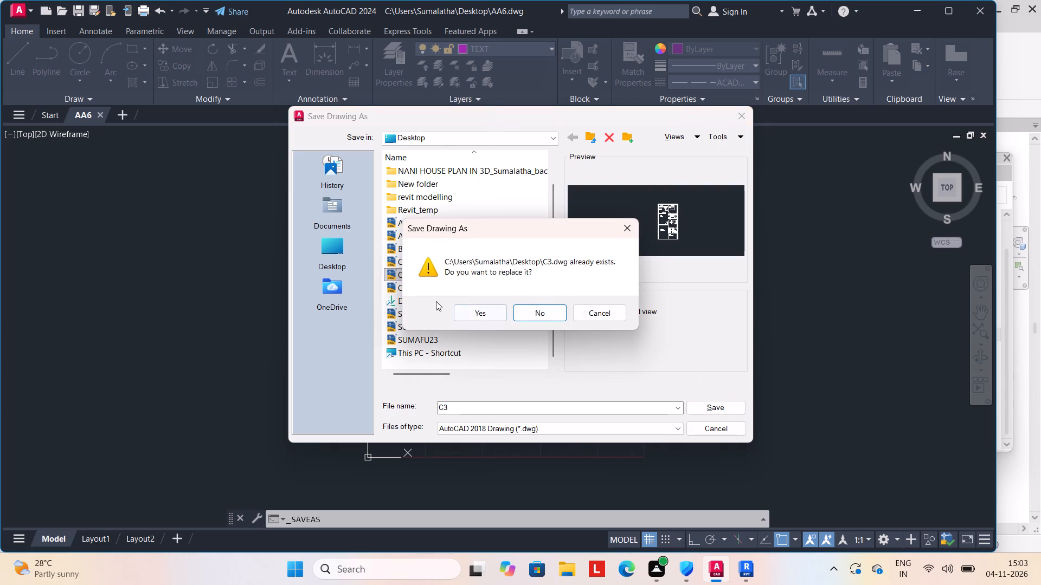
pyautogui.click(483, 305)
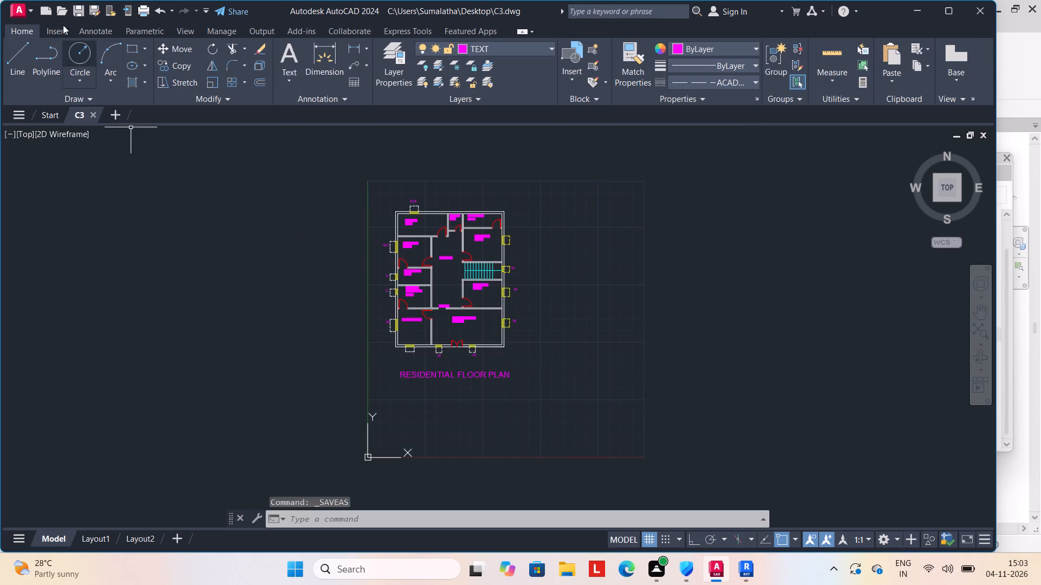
# Close AutoCAD and return to the Revit 3D view.
pyautogui.click(9, 2)
pyautogui.click(21, 16)
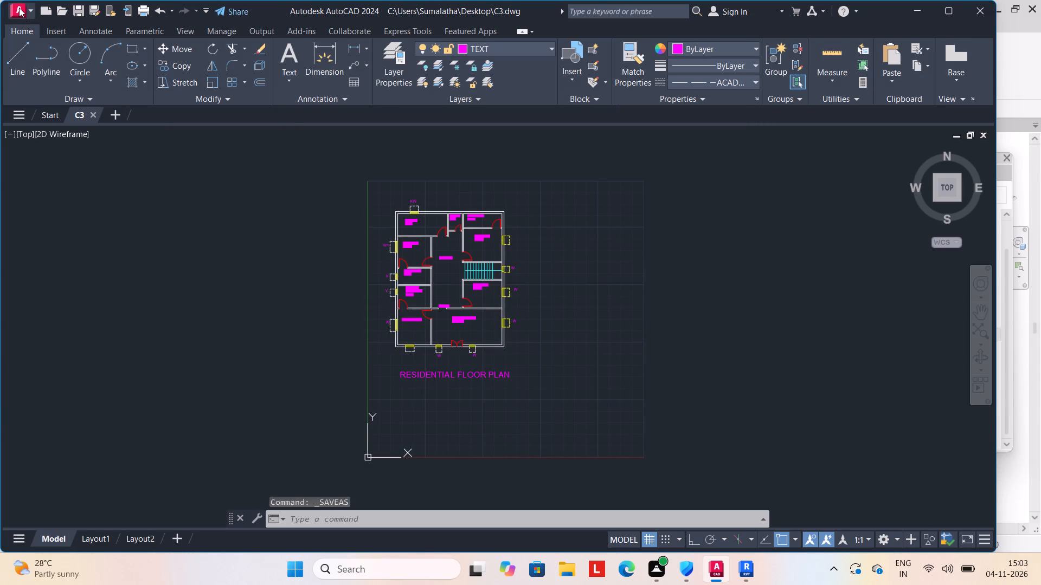
pyautogui.click(19, 8)
pyautogui.click(19, 8)
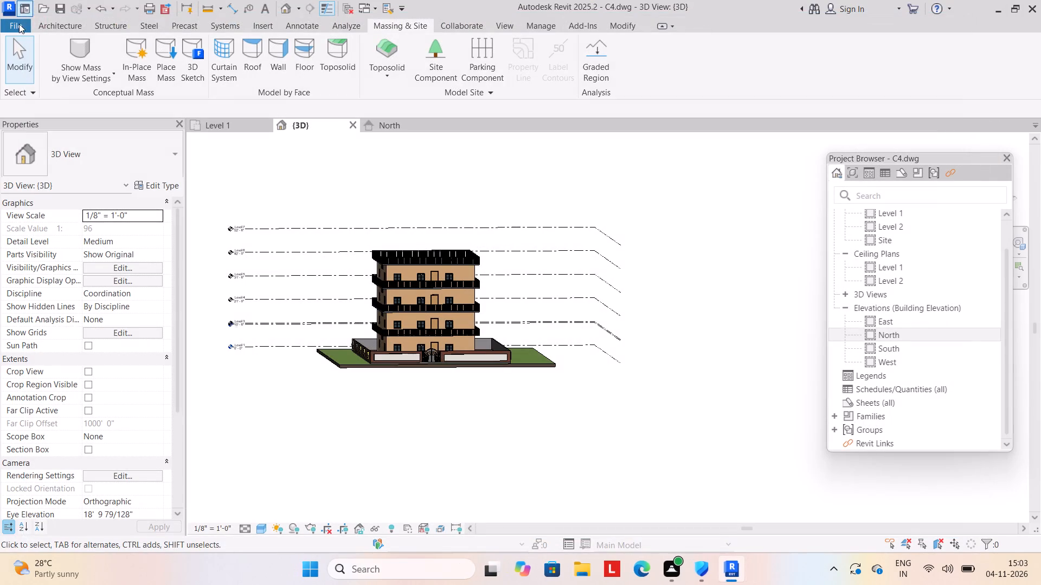
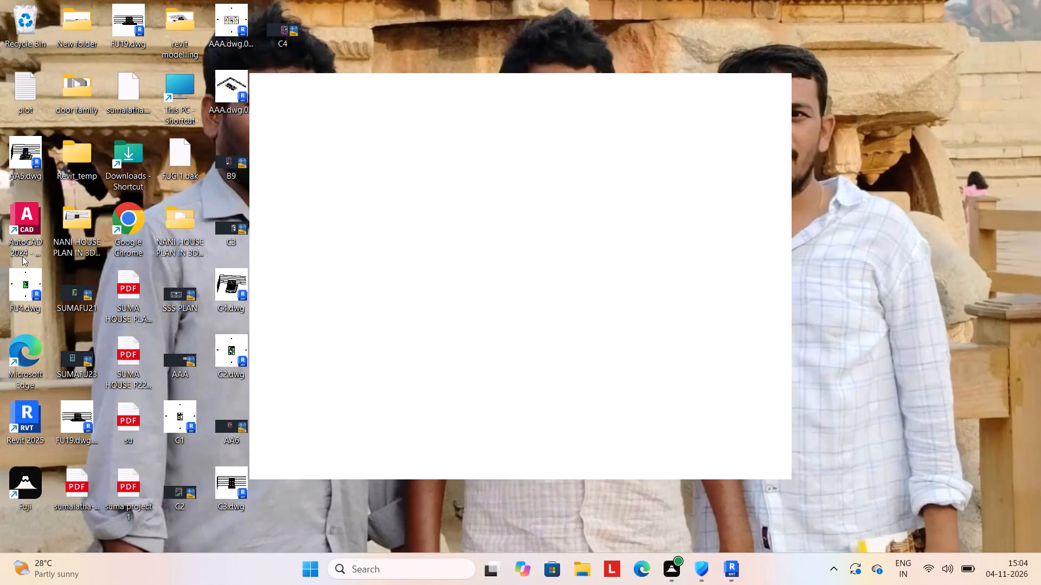
# Launch AutoCAD 2024 from the desktop.
pyautogui.rightClick(41, 212)
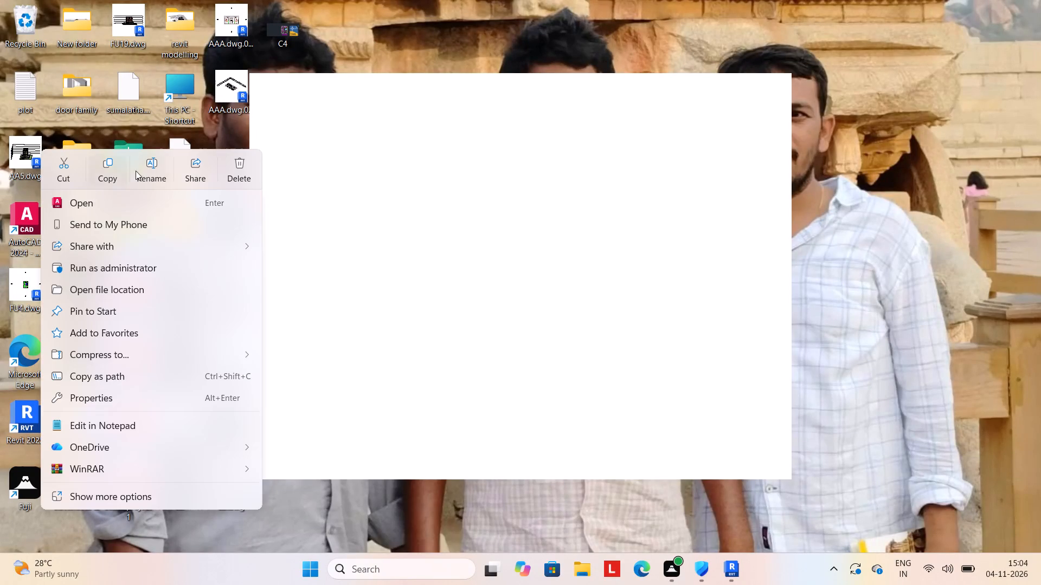
pyautogui.click(156, 202)
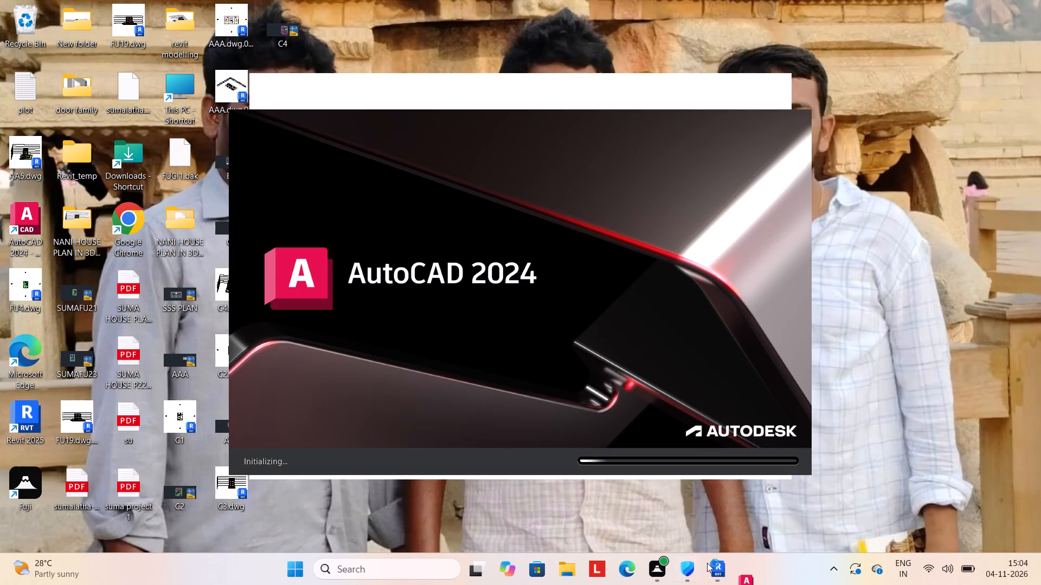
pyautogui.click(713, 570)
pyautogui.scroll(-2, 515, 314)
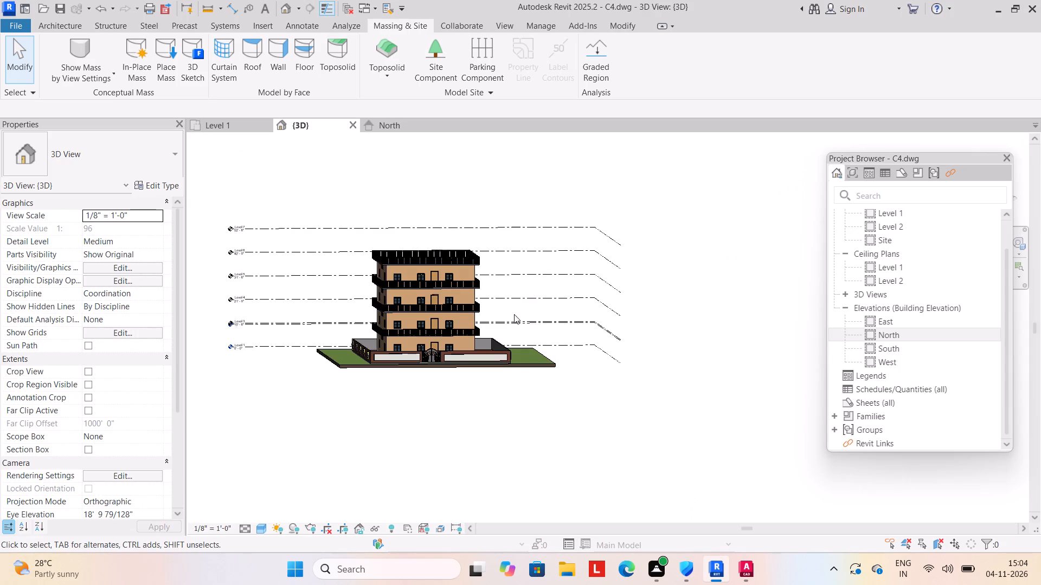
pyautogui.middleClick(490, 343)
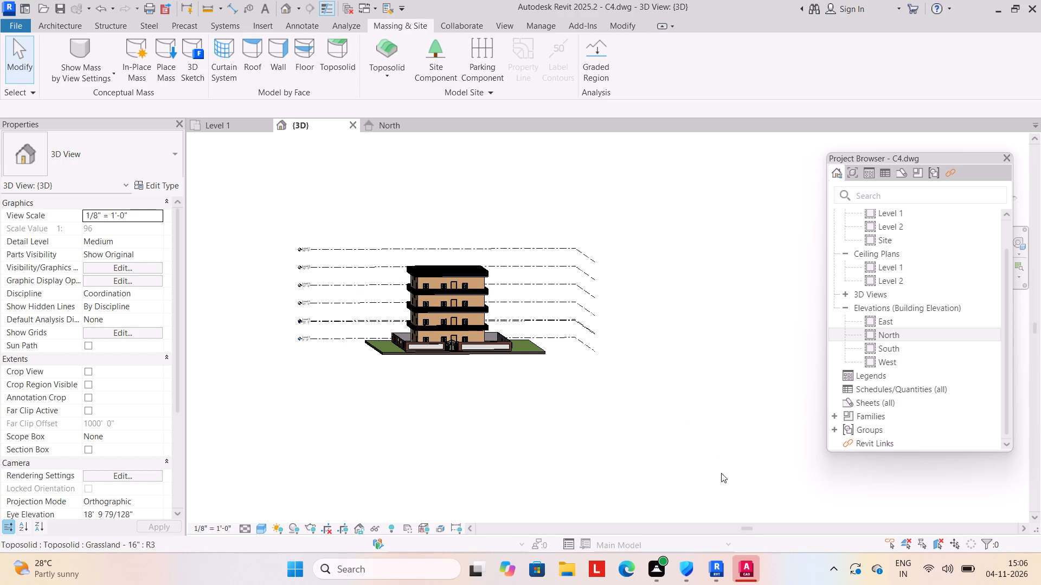
# Switch to AutoCAD and open the recent drawing FU1.
pyautogui.click(751, 567)
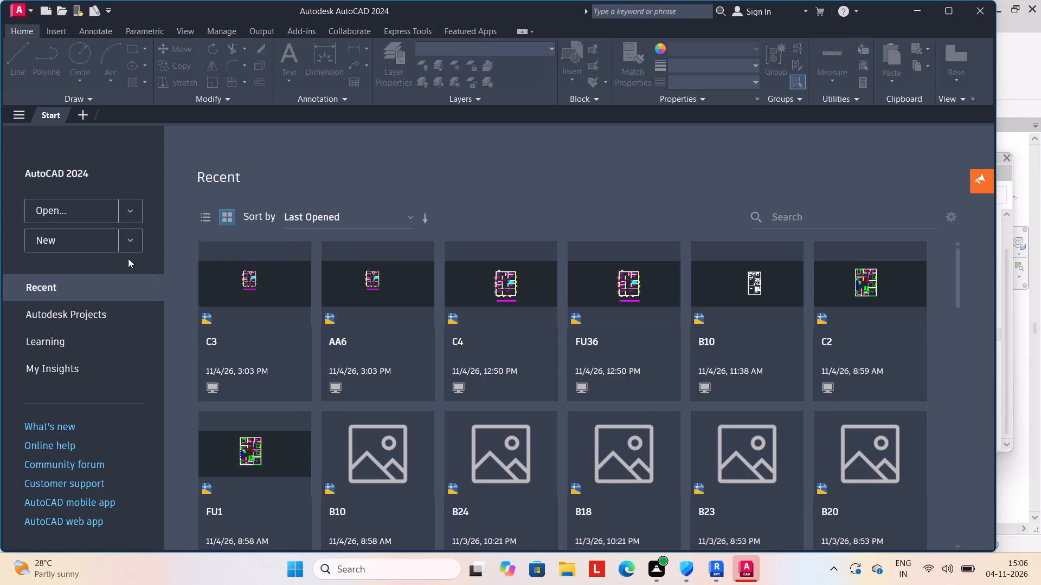
pyautogui.scroll(-3, 388, 386)
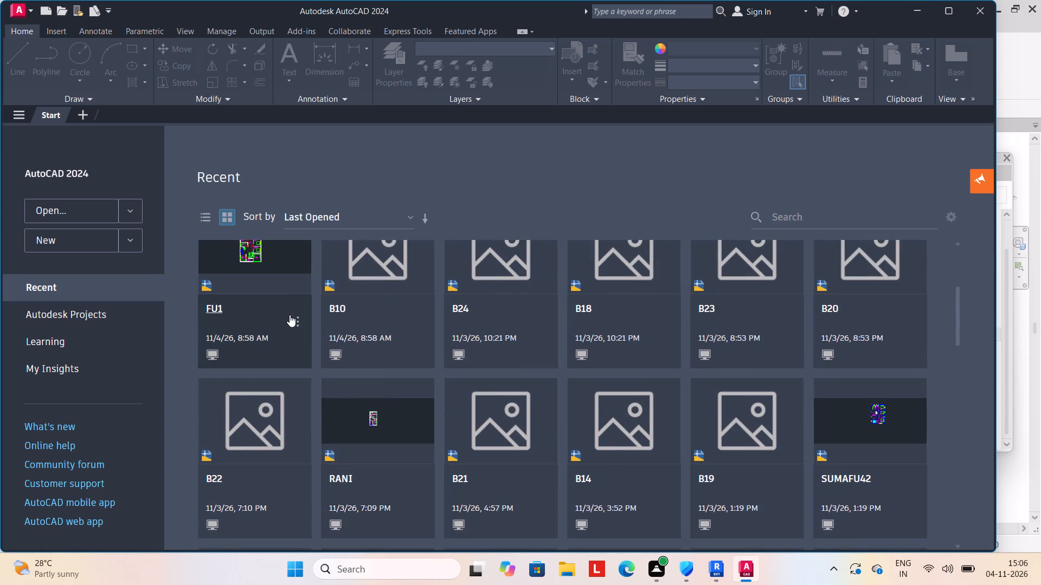
pyautogui.click(297, 316)
pyautogui.click(250, 347)
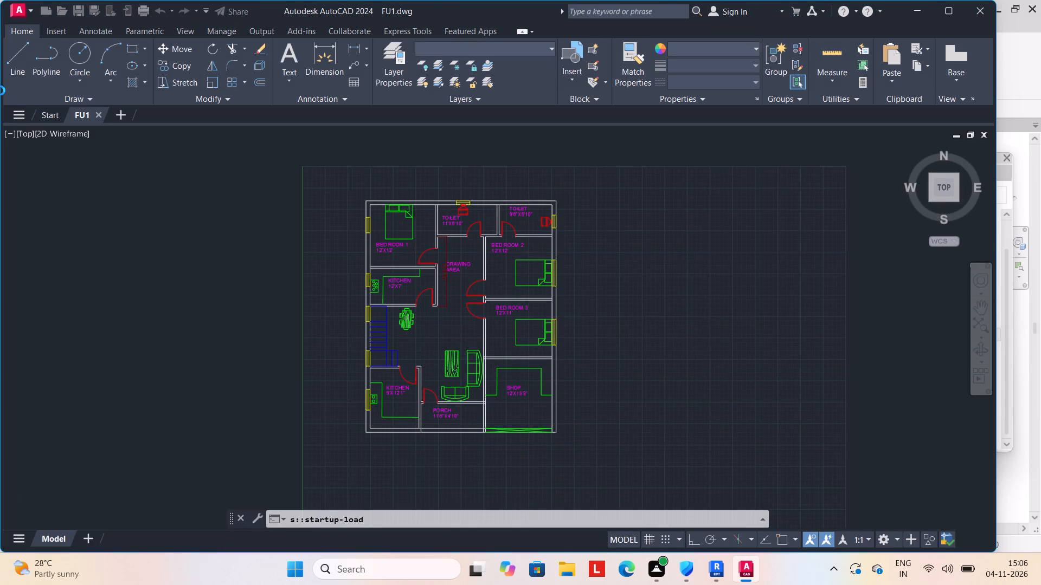
# Save the FU1 floor plan drawing on the Desktop as c5 and return to the Revit 3D view.
pyautogui.click(19, 9)
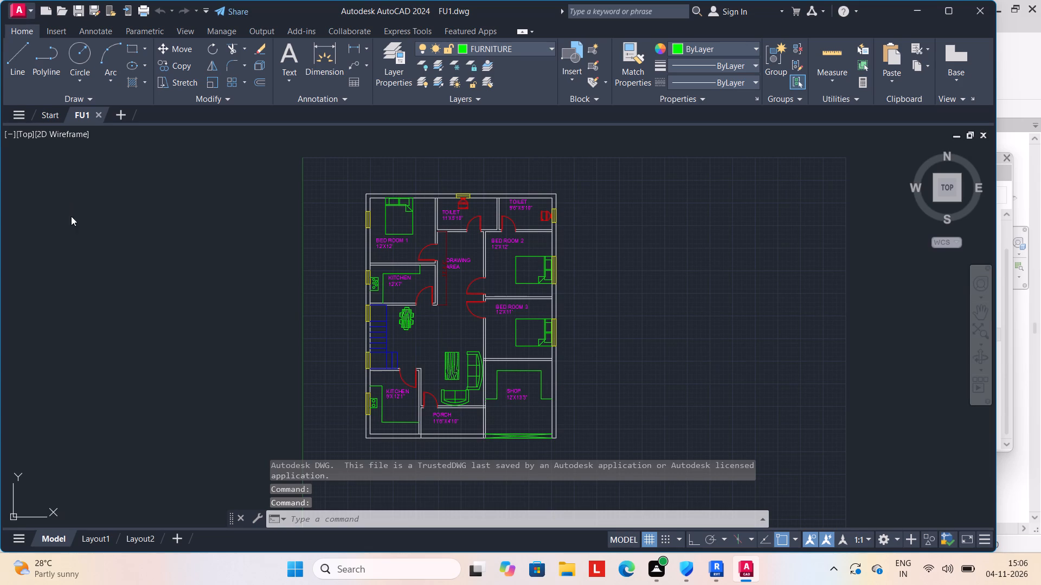
pyautogui.click(59, 174)
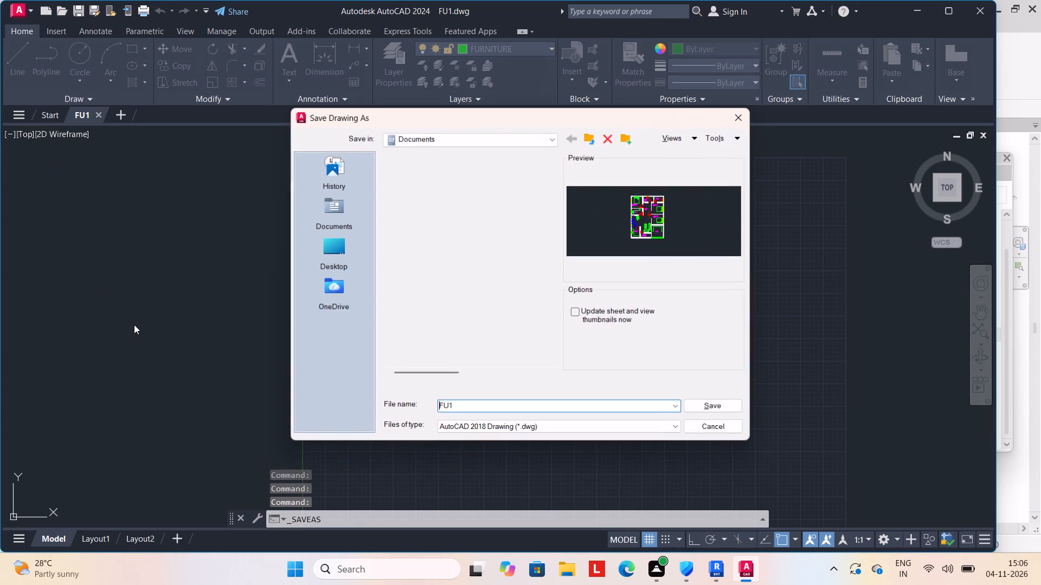
pyautogui.click(328, 244)
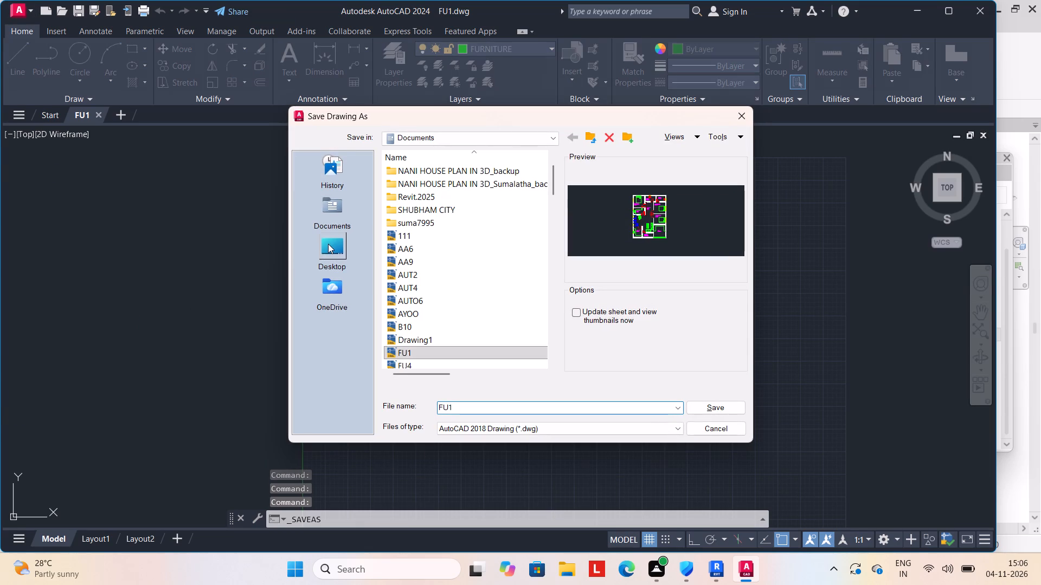
pyautogui.click(499, 406)
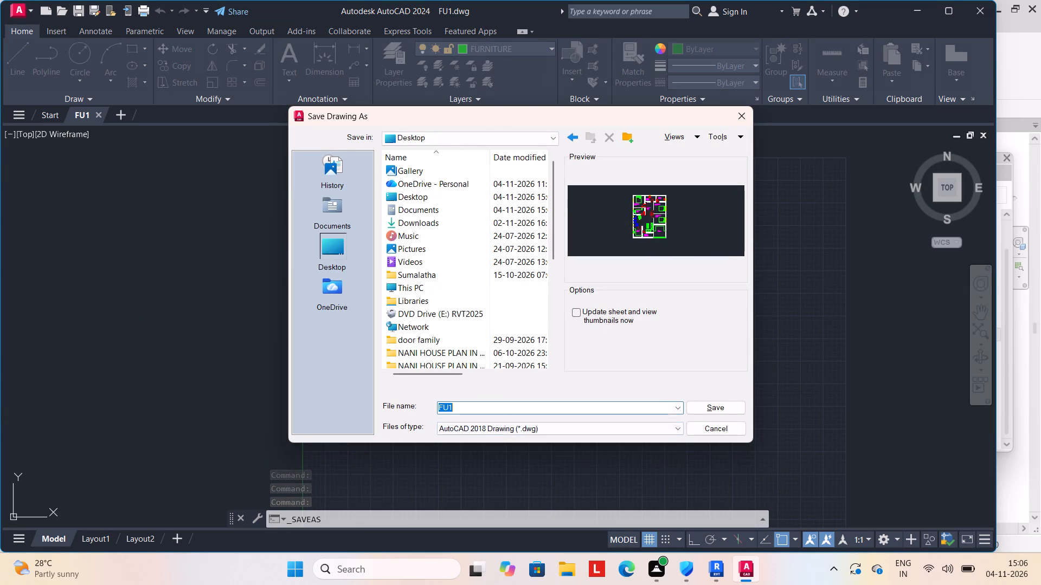
pyautogui.write('c5')
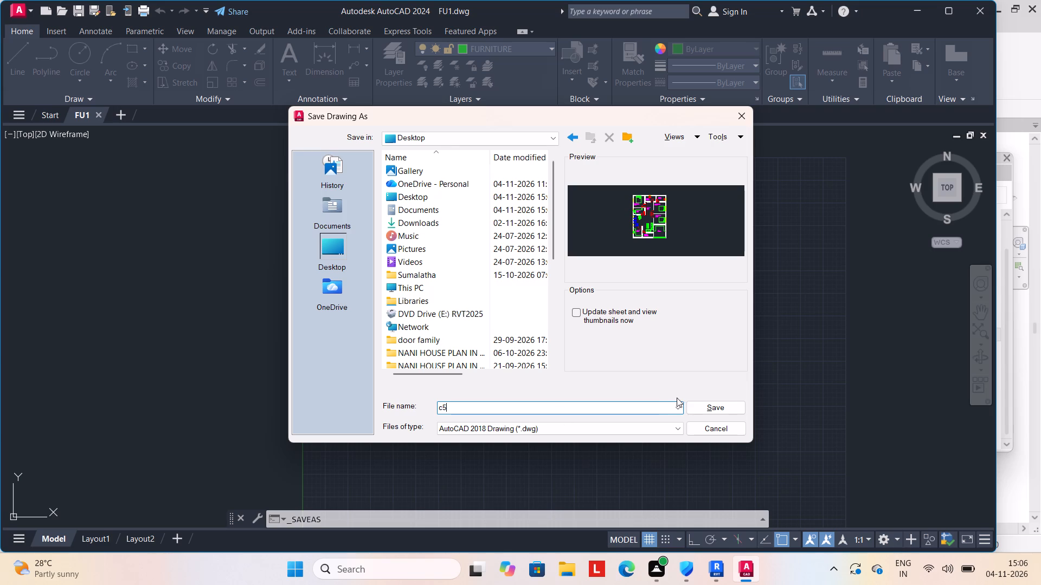
pyautogui.click(714, 406)
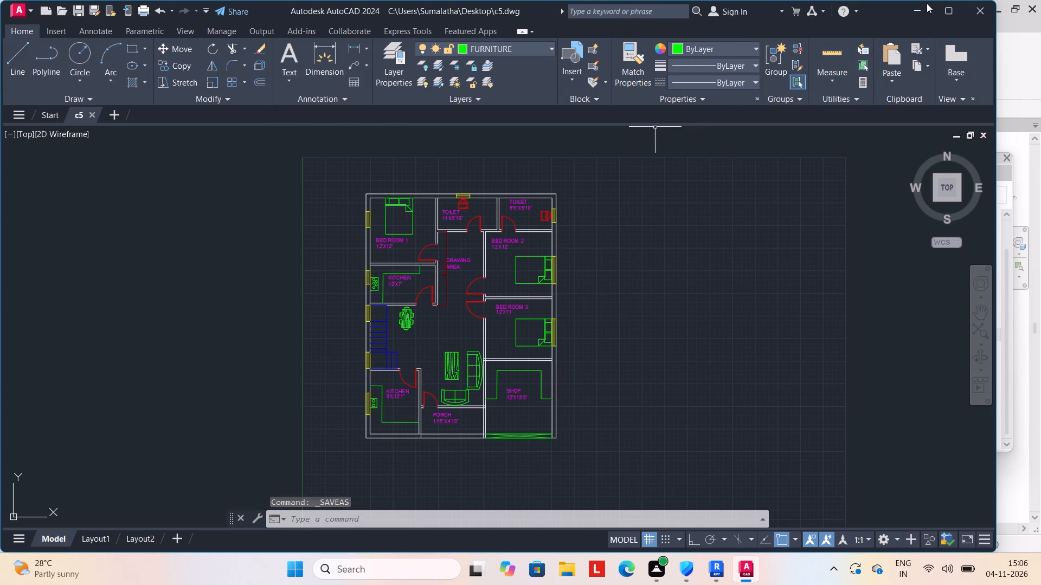
pyautogui.click(913, 11)
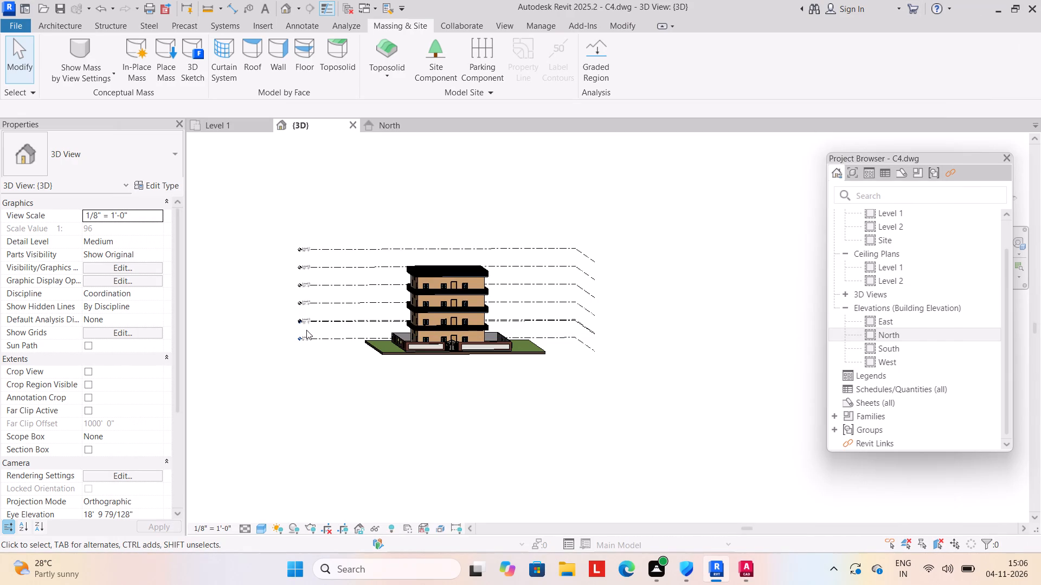